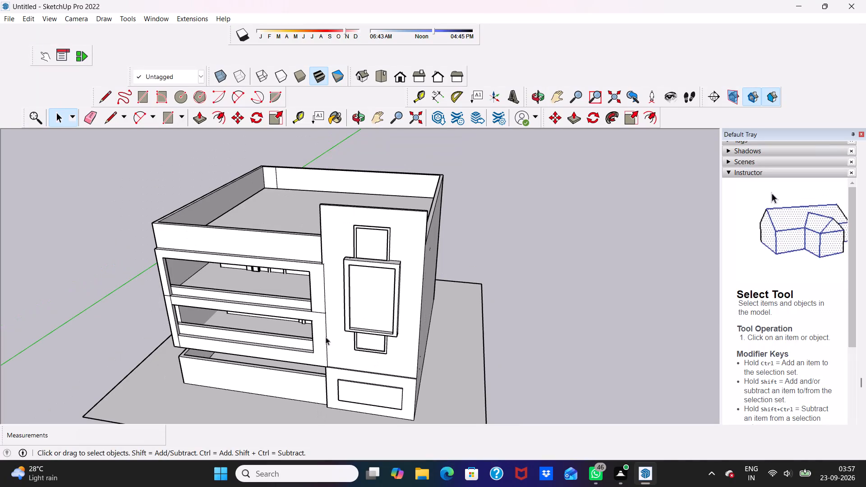
Examine the building's front facade and the stair tower's framed panels from several angles.
middle_click_drag(333, 351, 414, 322)
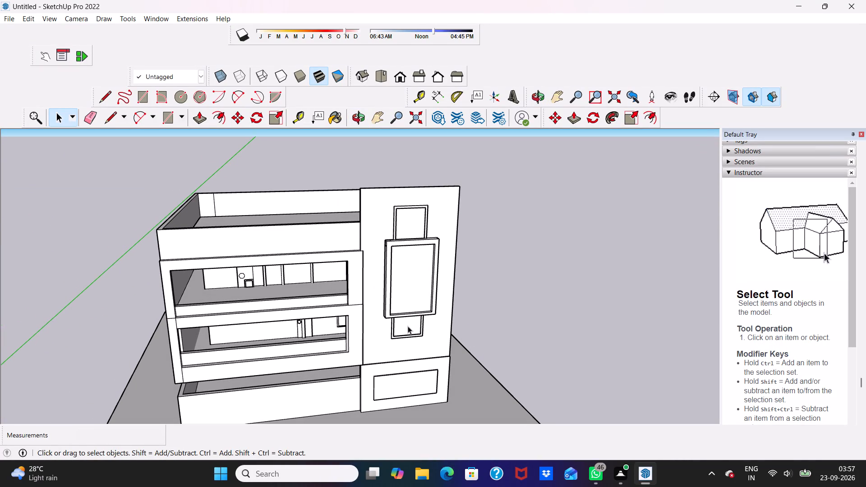
scroll(427, 305, "up", 3)
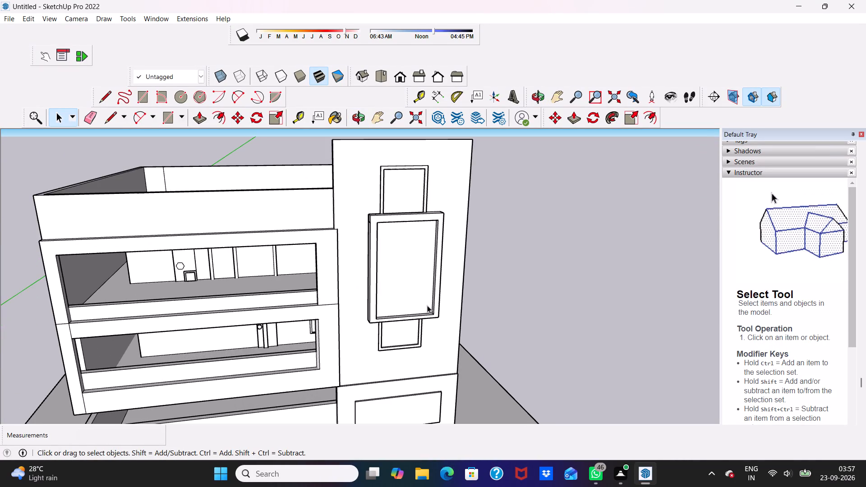
middle_click_drag(427, 305, 358, 276)
scroll(359, 230, "up", 1)
scroll(365, 243, "down", 3)
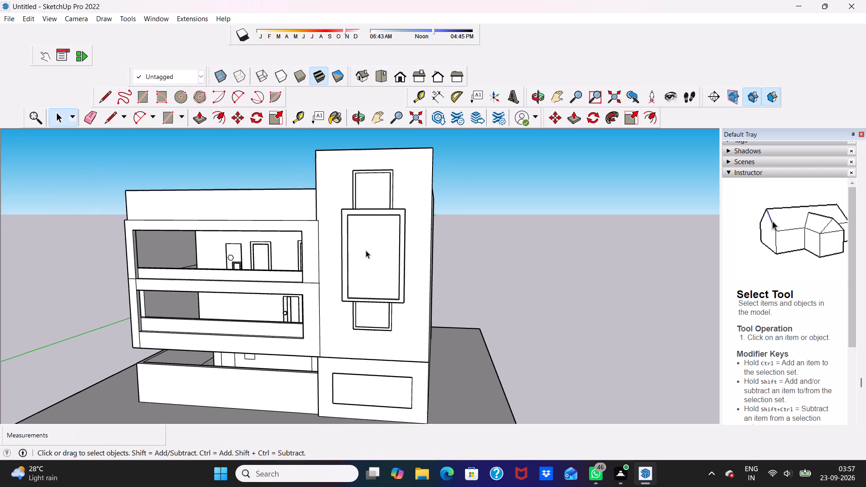
middle_click_drag(366, 251, 525, 340)
scroll(439, 257, "up", 3)
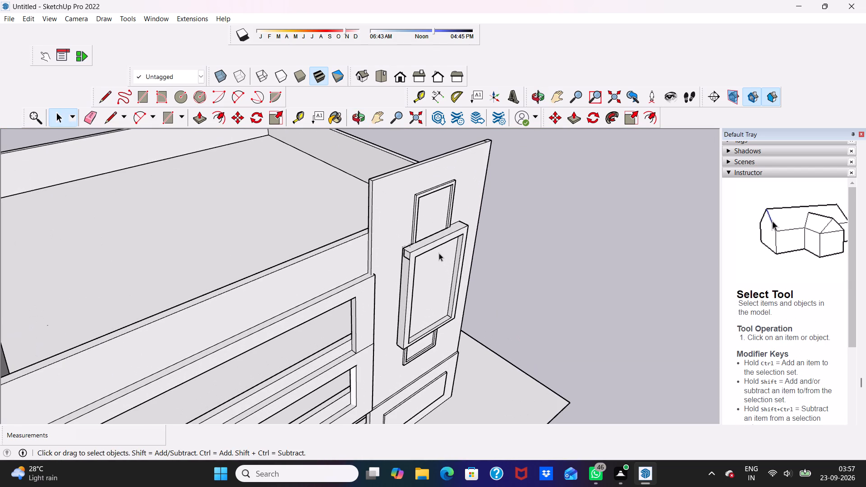
middle_click_drag(439, 253, 385, 237)
middle_click_drag(434, 296, 359, 269)
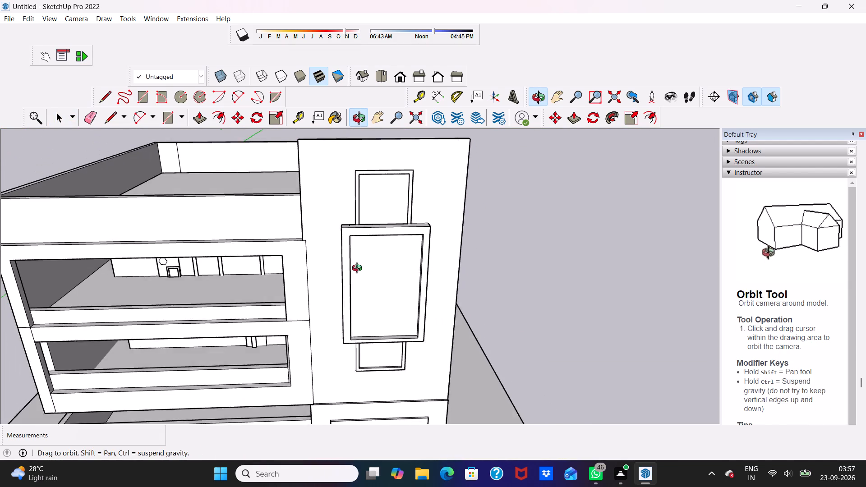
middle_click_drag(359, 269, 351, 273)
scroll(411, 386, "up", 3)
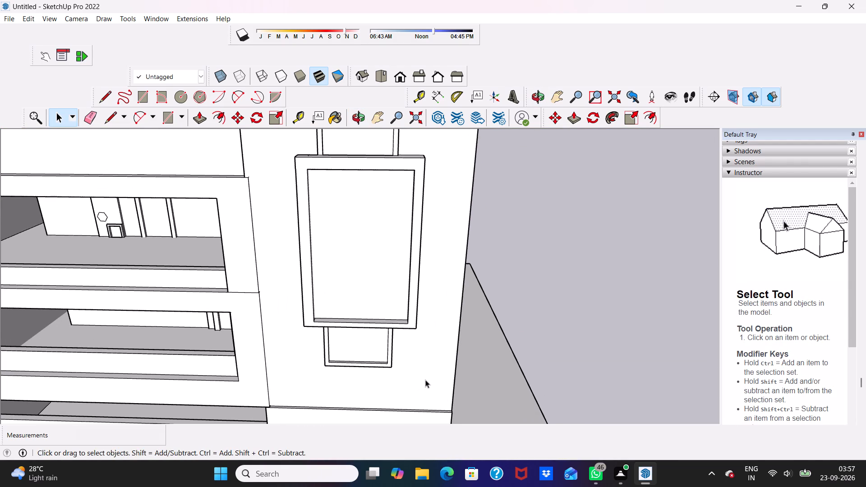
middle_click_drag(428, 389, 412, 322)
scroll(346, 336, "down", 1)
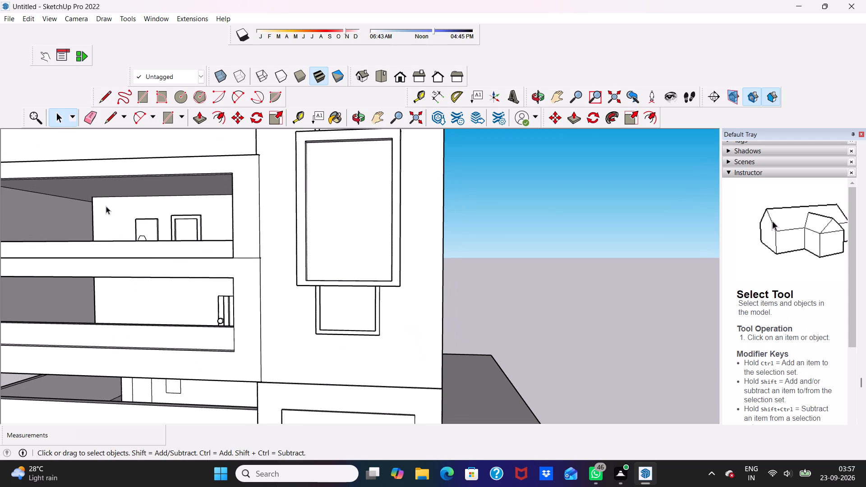
Draw a rectangle about 1' 9" by 1' 6 1/2" at the tower front face's lower outer corner, just above the ledge.
left_click_drag(144, 97, 152, 110)
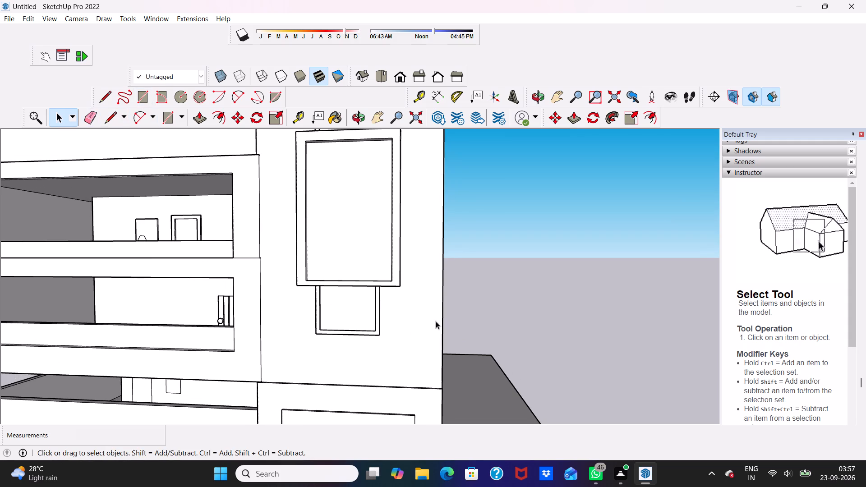
scroll(436, 321, "up", 4)
scroll(419, 363, "down", 1)
scroll(419, 363, "up", 2)
left_click(138, 104)
scroll(248, 200, "down", 2)
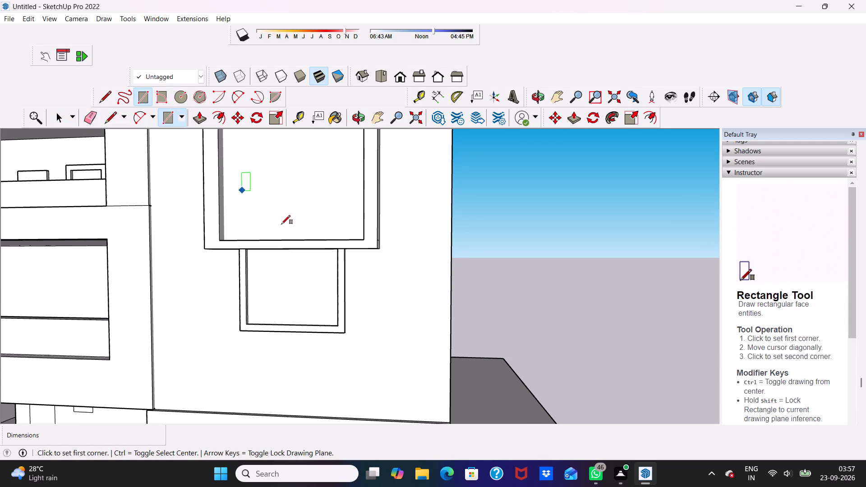
scroll(281, 224, "down", 3)
scroll(353, 288, "down", 3)
middle_click_drag(353, 303, 363, 369)
scroll(364, 368, "up", 9)
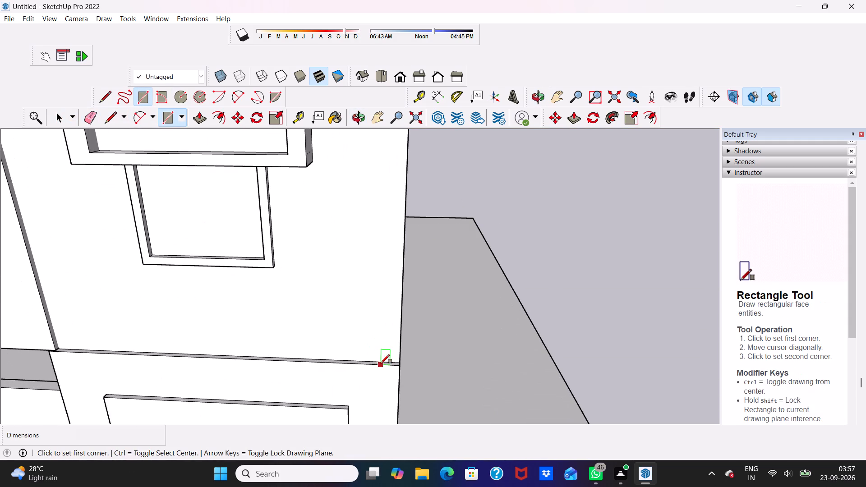
scroll(392, 363, "up", 2)
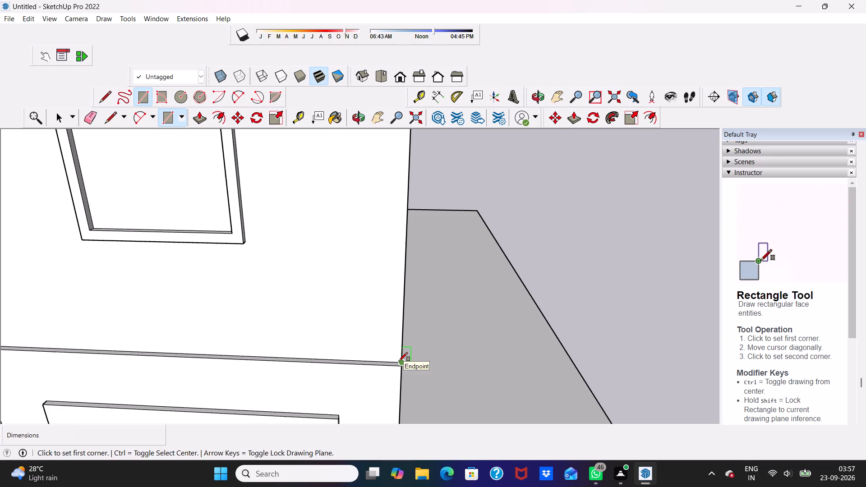
left_click(399, 361)
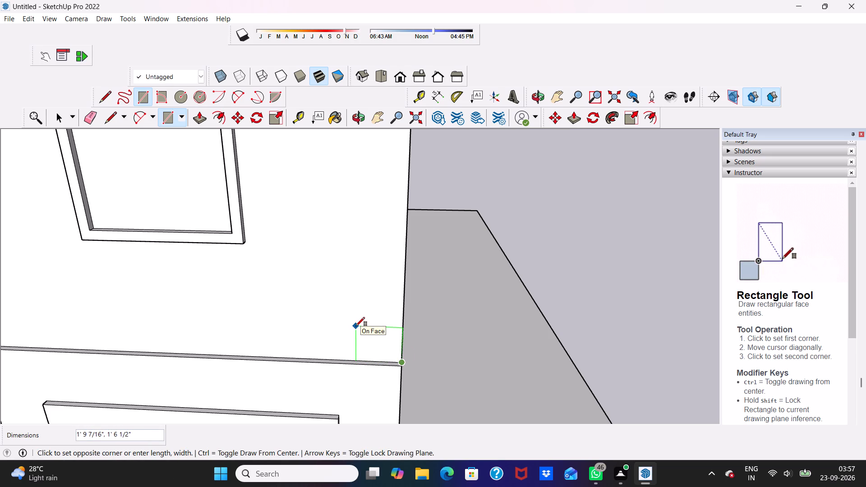
left_click(356, 326)
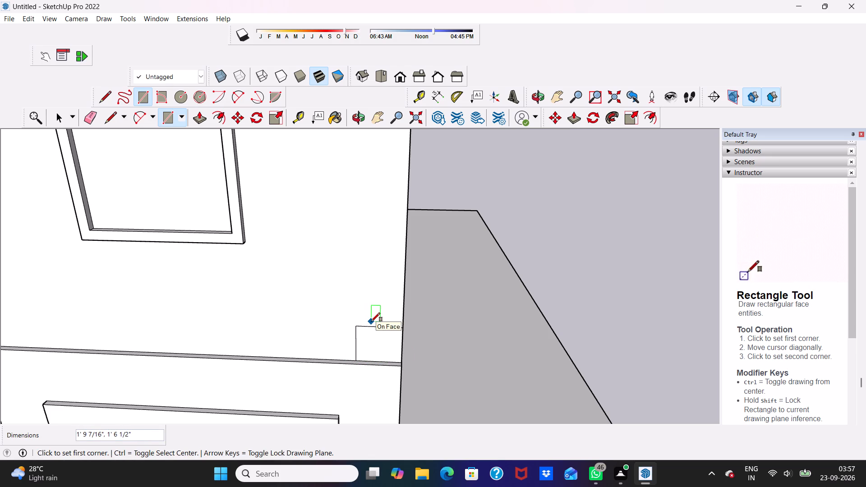
key("space")
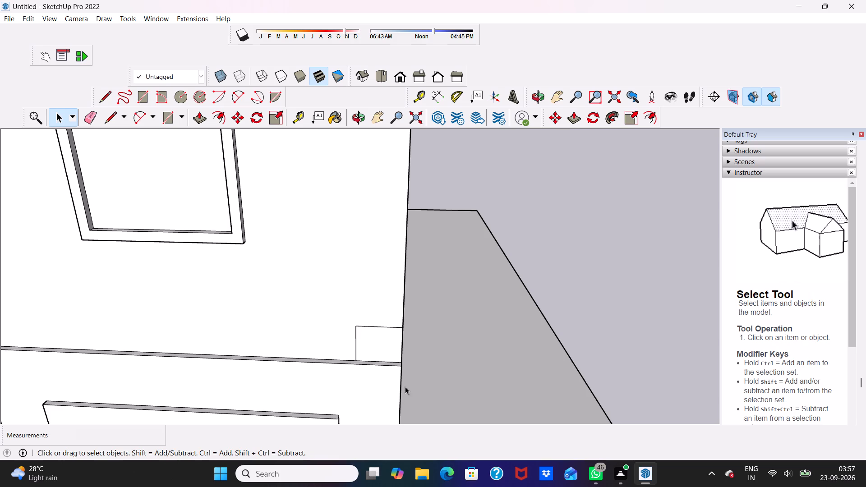
Push/Pull the small corner rectangle outward 6" from the tower face.
left_click(373, 341)
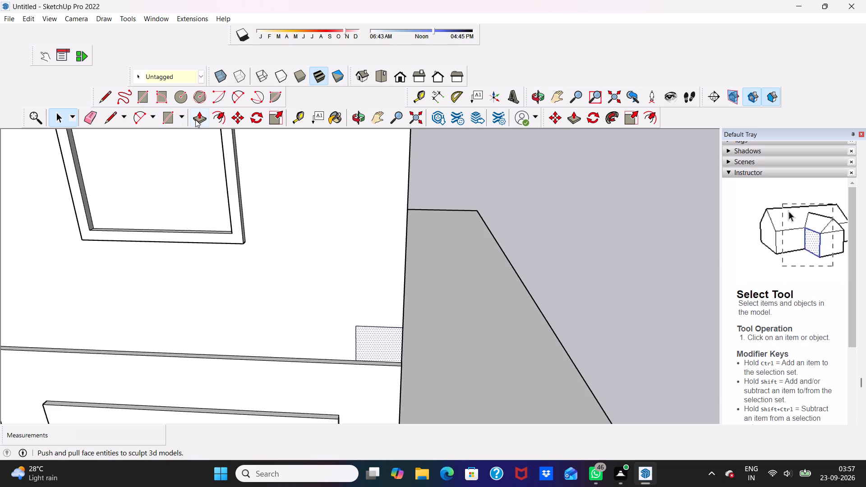
left_click_drag(197, 116, 203, 124)
left_click(375, 340)
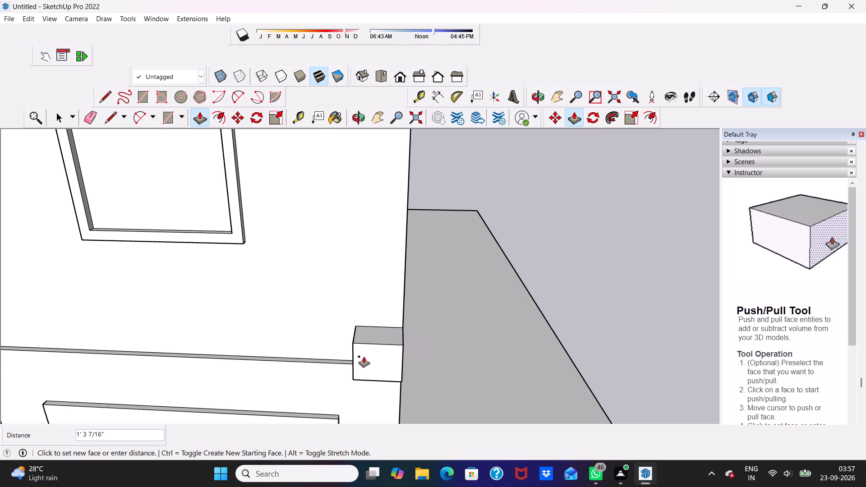
key("6")
key("shift+quotedbl")
key("Return")
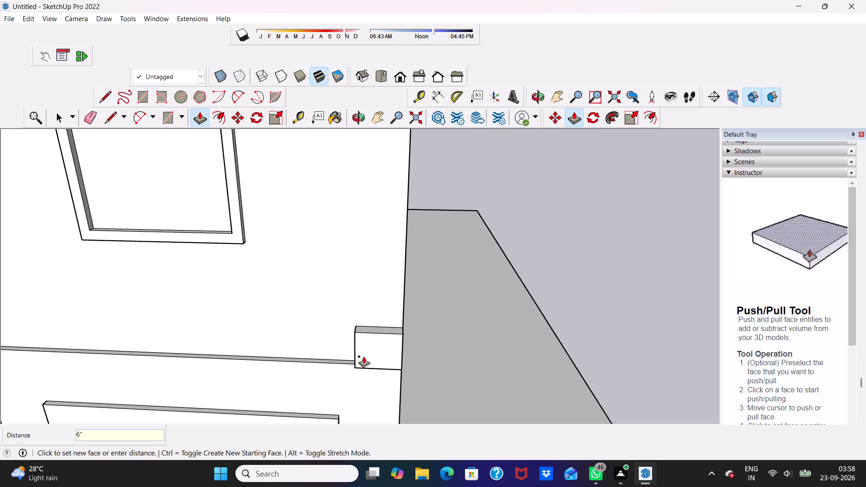
Push/Pull the small block's top face up about 34' 5" to form a corner post rising above the tower wall.
scroll(361, 358, "up", 9)
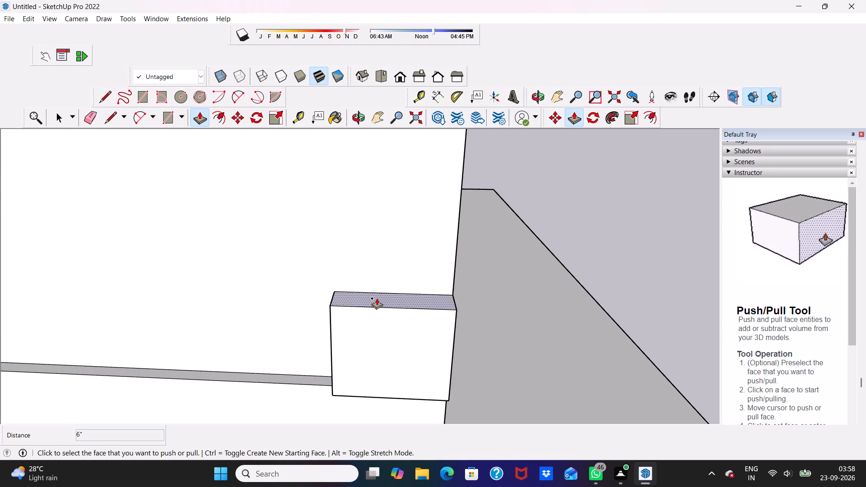
left_click(377, 298)
scroll(395, 243, "down", 6)
scroll(389, 243, "up", 1)
scroll(389, 248, "down", 1)
scroll(391, 254, "up", 1)
scroll(393, 262, "down", 14)
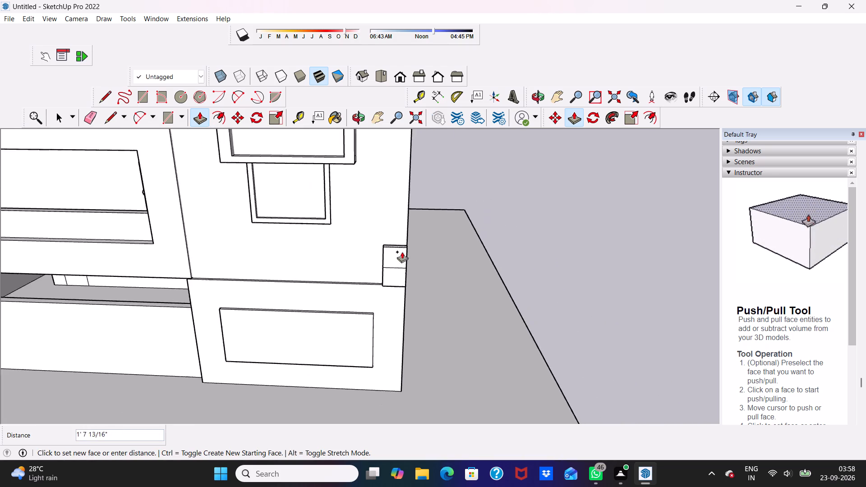
scroll(402, 252, "down", 17)
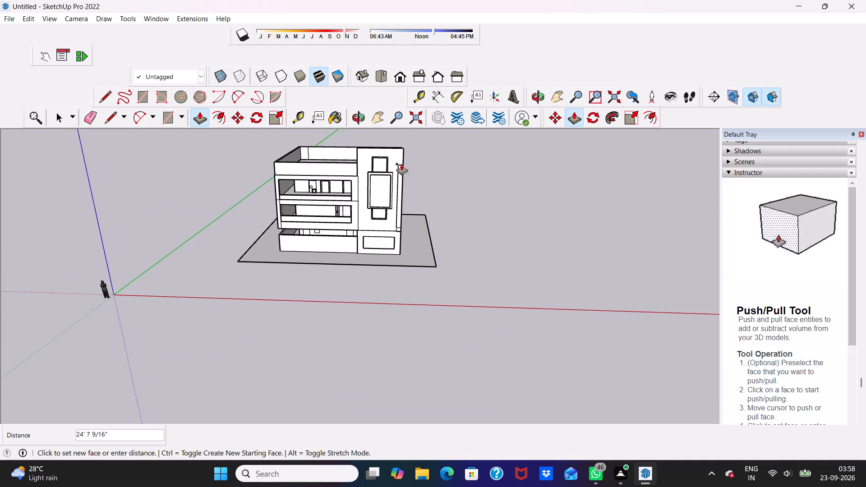
scroll(401, 159, "up", 9)
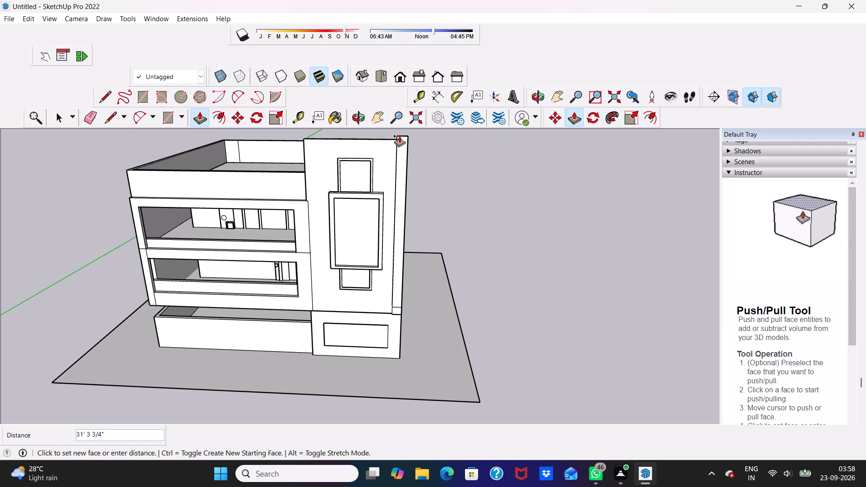
left_click(400, 128)
scroll(383, 148, "up", 1)
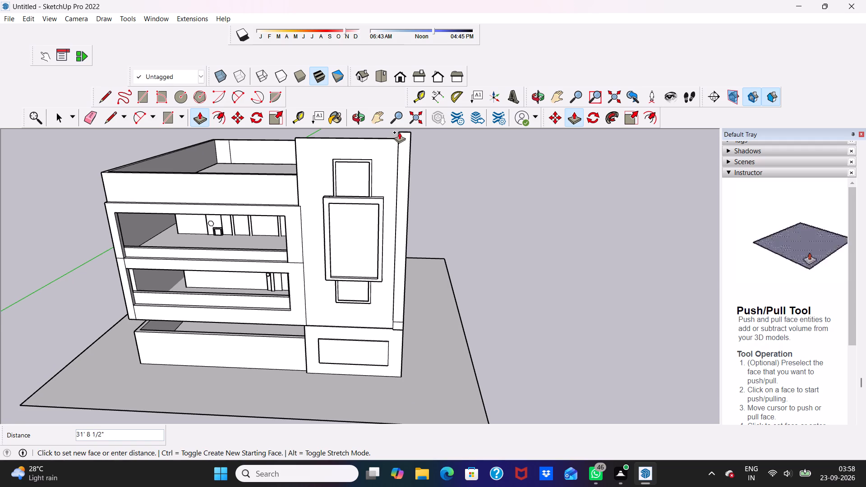
scroll(399, 132, "down", 15)
scroll(397, 122, "up", 10)
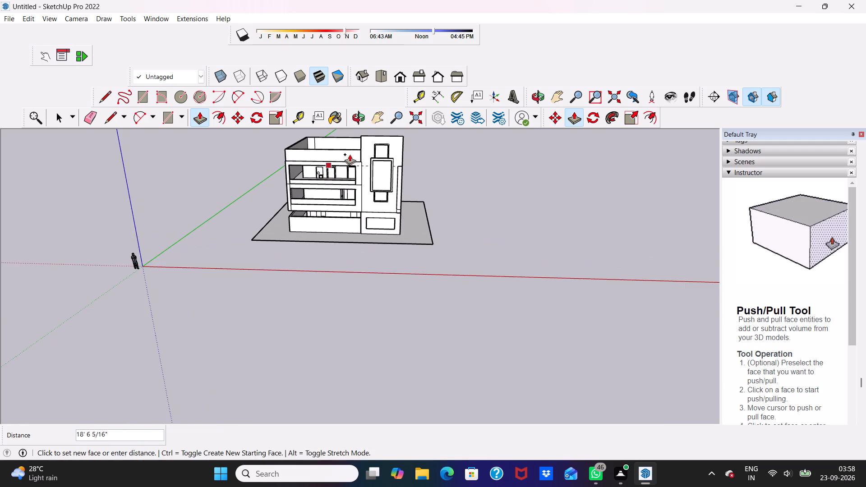
scroll(399, 159, "down", 12)
scroll(399, 133, "up", 9)
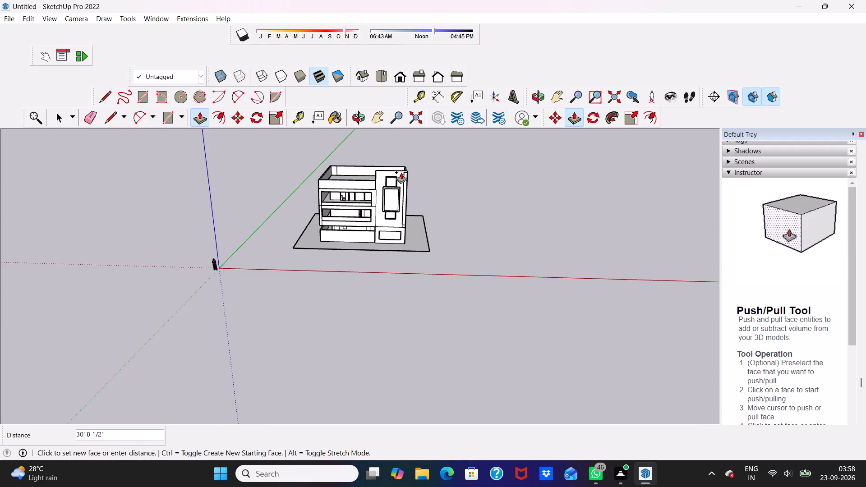
scroll(401, 172, "up", 9)
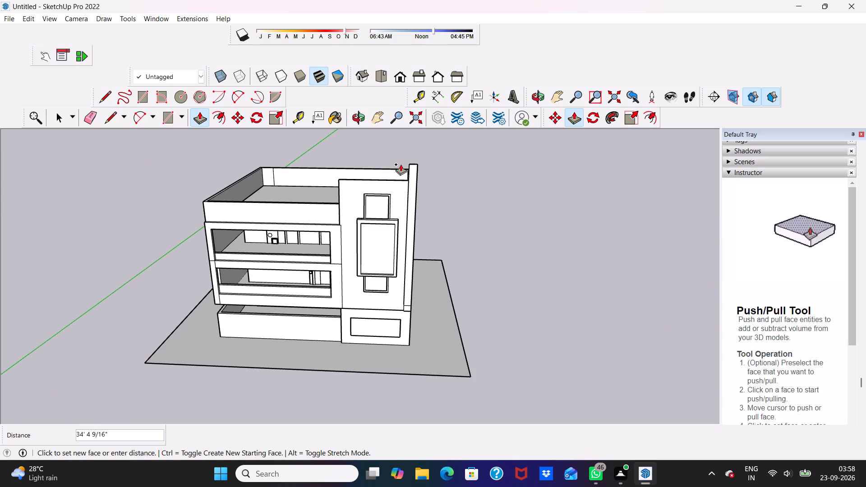
left_click(401, 164)
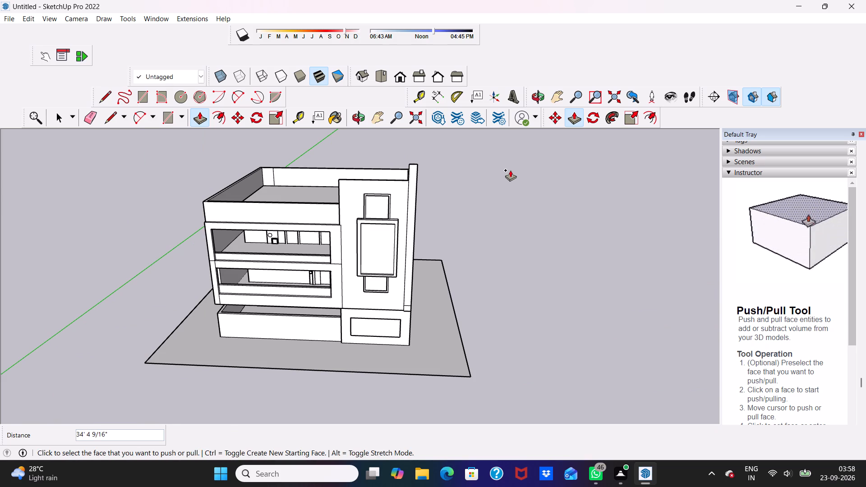
key("space")
Push/Pull the top face of the corner post down slightly, keeping it above the tower wall.
scroll(435, 208, "up", 5)
middle_click_drag(354, 151, 501, 176)
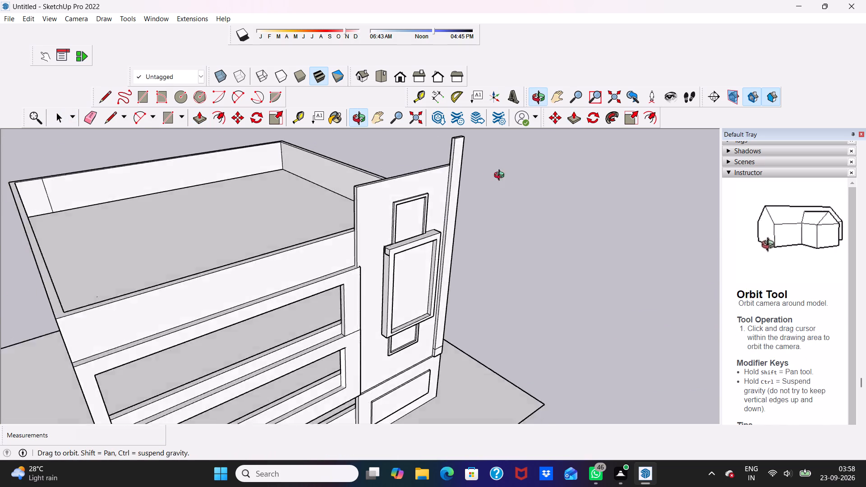
middle_click_drag(501, 176, 528, 186)
scroll(487, 166, "up", 4)
scroll(450, 147, "down", 5)
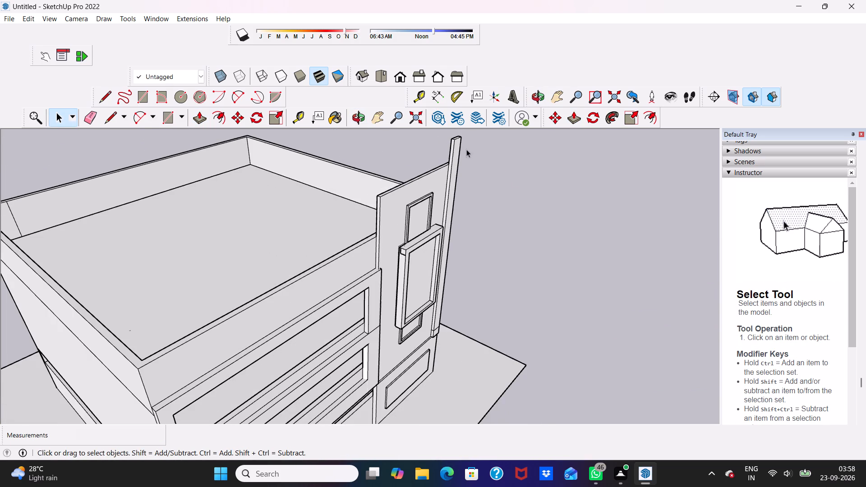
scroll(455, 135, "up", 4)
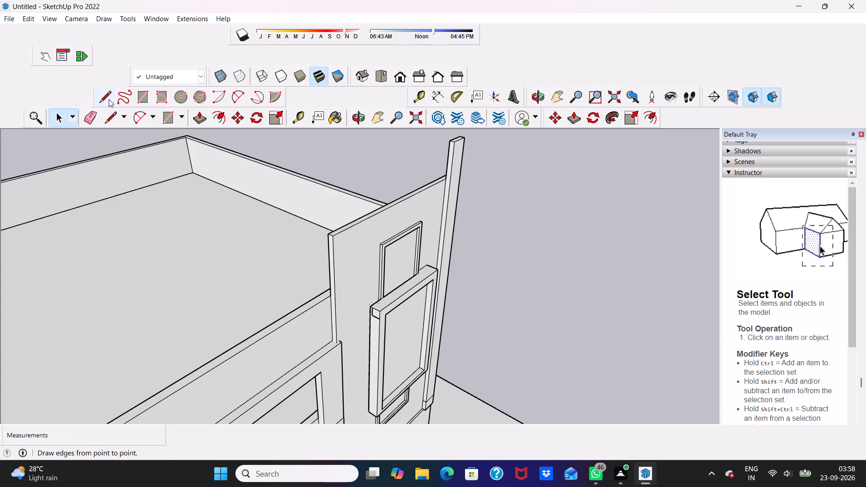
left_click(200, 115)
scroll(458, 137, "up", 3)
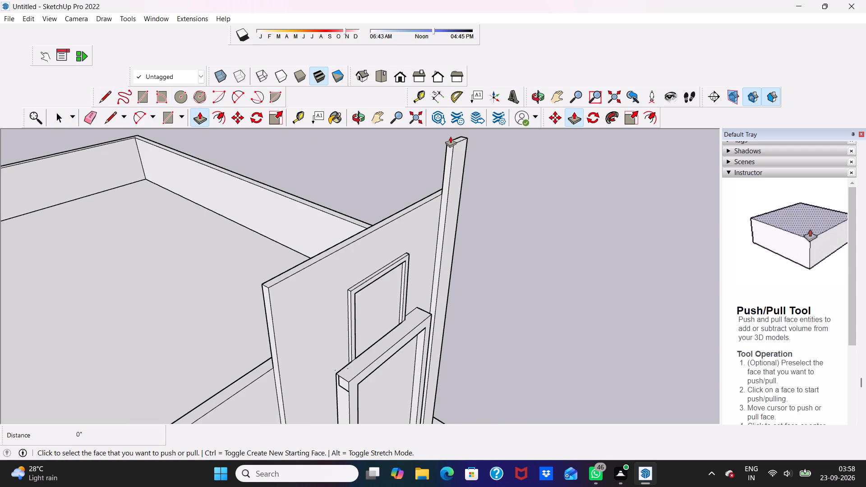
scroll(450, 132, "up", 8)
left_click_drag(465, 145, 467, 158)
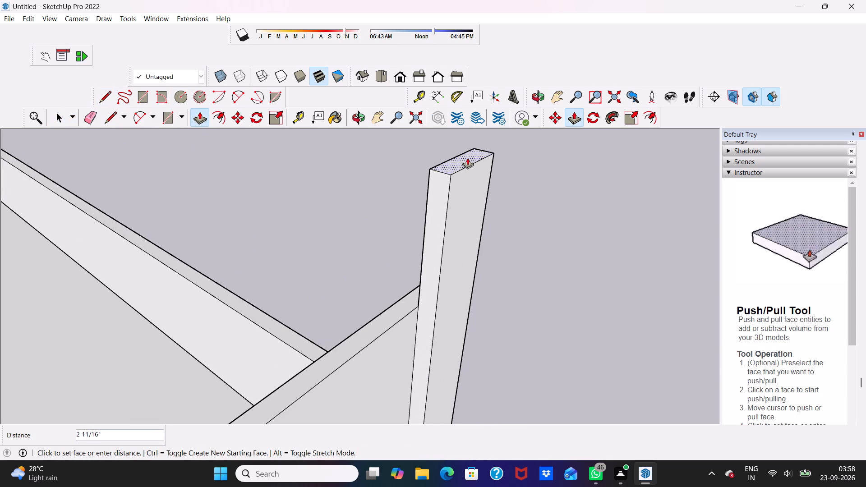
left_click_drag(467, 158, 470, 175)
left_click(467, 170)
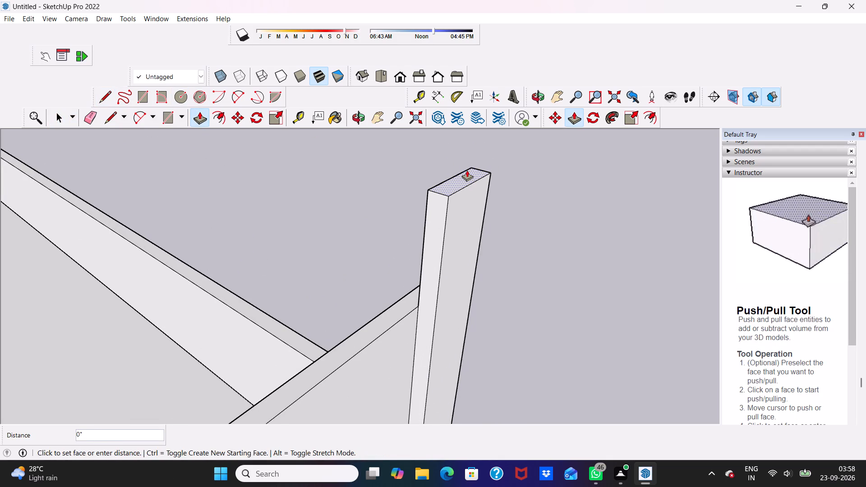
key("space")
Draw a 6" horizontal line across the corner post's inner side face, level with the top of the tower wall.
scroll(496, 194, "down", 4)
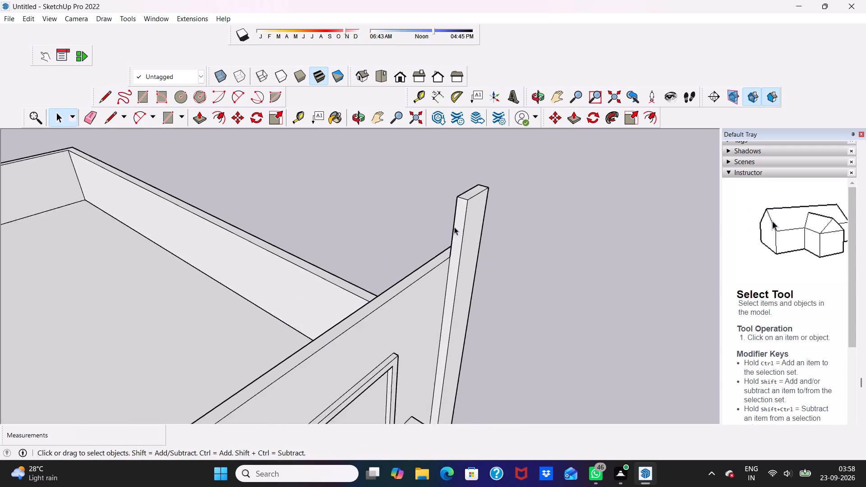
scroll(454, 227, "down", 1)
middle_click_drag(448, 237, 444, 210)
left_click(106, 94)
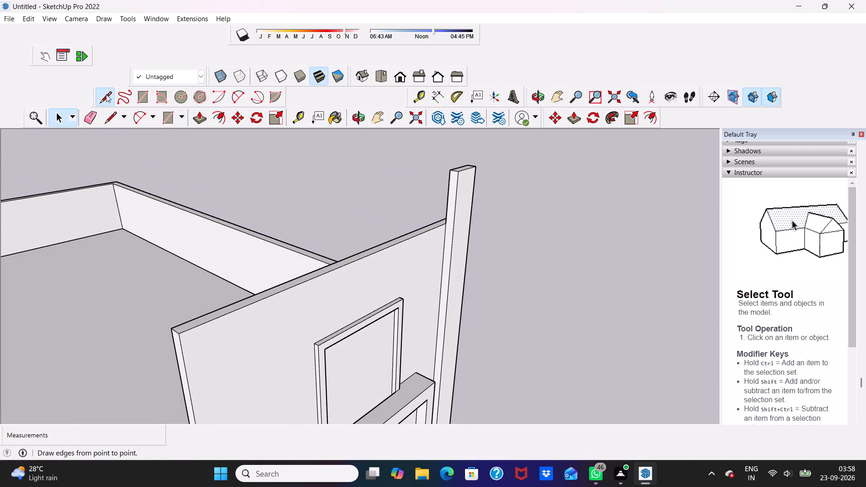
scroll(381, 194, "up", 4)
scroll(553, 265, "down", 3)
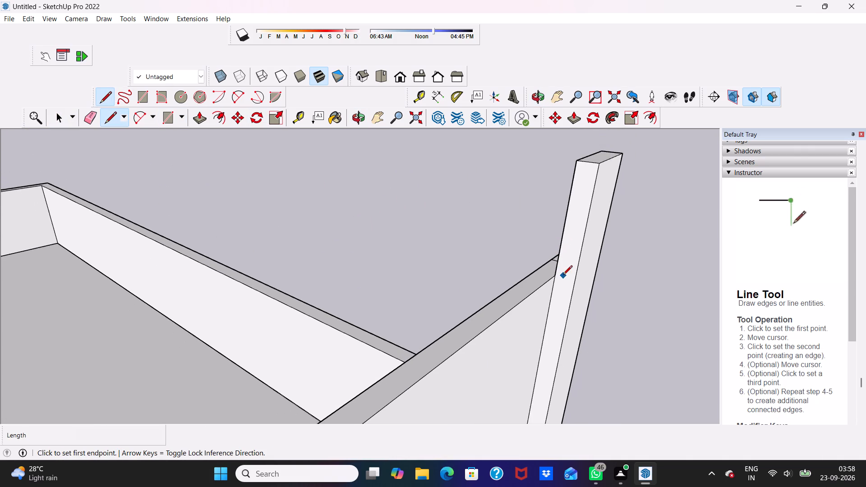
left_click(555, 279)
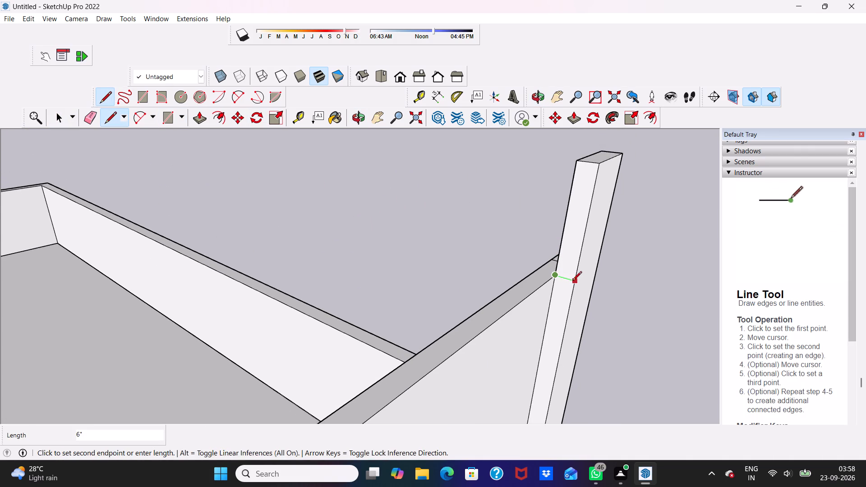
left_click(573, 281)
key("space")
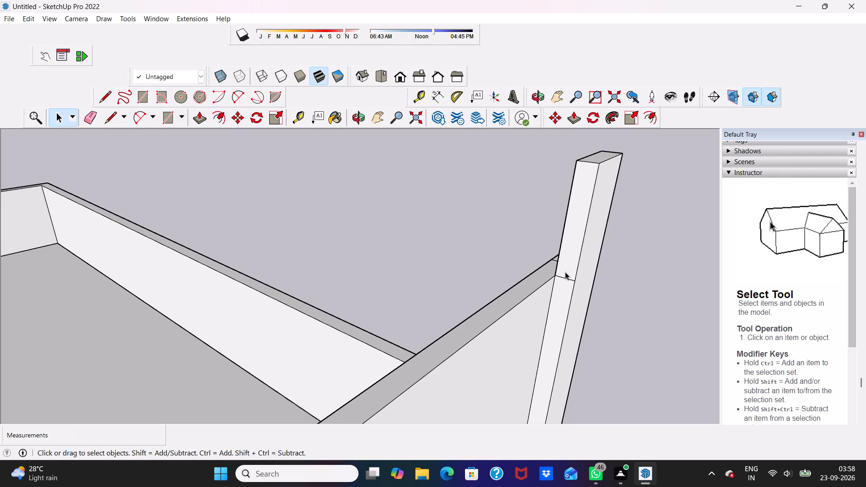
Push/Pull the post's inner side face above the line about 17' 8" across the tower front, forming a horizontal beam past its far edge.
scroll(565, 272, "up", 1)
left_click(580, 230)
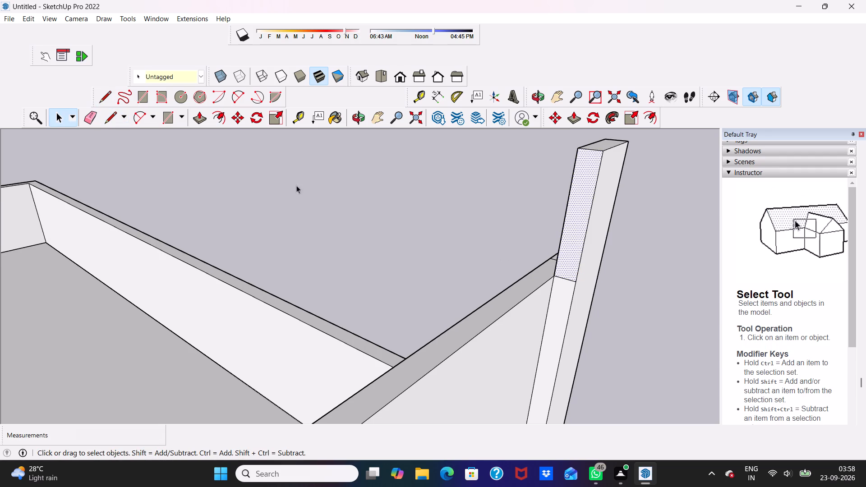
left_click(202, 116)
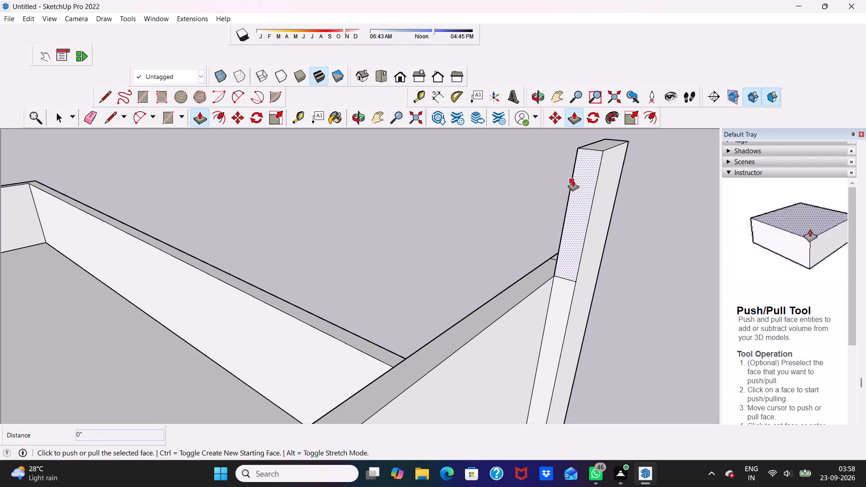
left_click(575, 178)
scroll(374, 228, "down", 3)
scroll(338, 238, "down", 3)
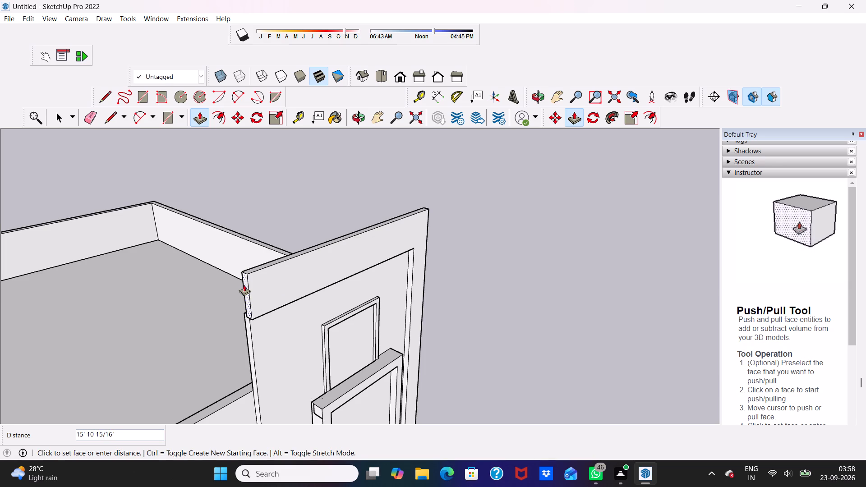
left_click(216, 293)
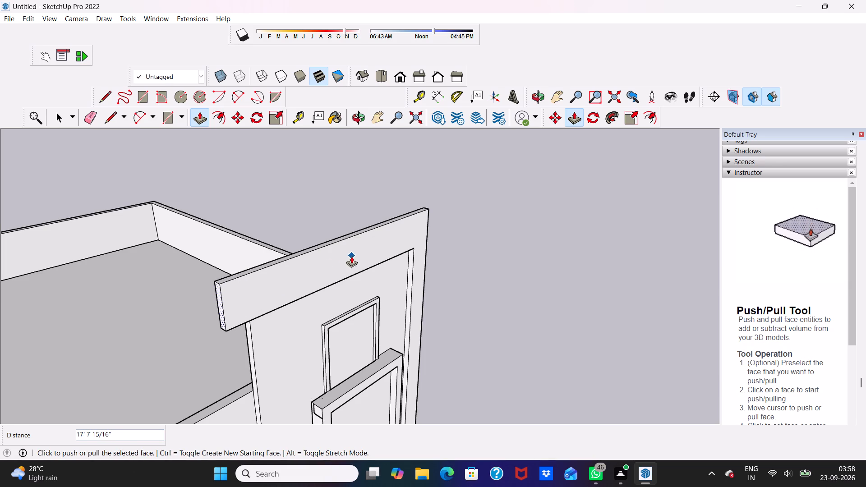
Draw a line about 19' 5" long across the beam's rear face, parallel to and just below its top edge.
middle_click_drag(350, 255, 255, 198)
middle_click(255, 198)
scroll(249, 211, "down", 5)
middle_click_drag(350, 232, 120, 276)
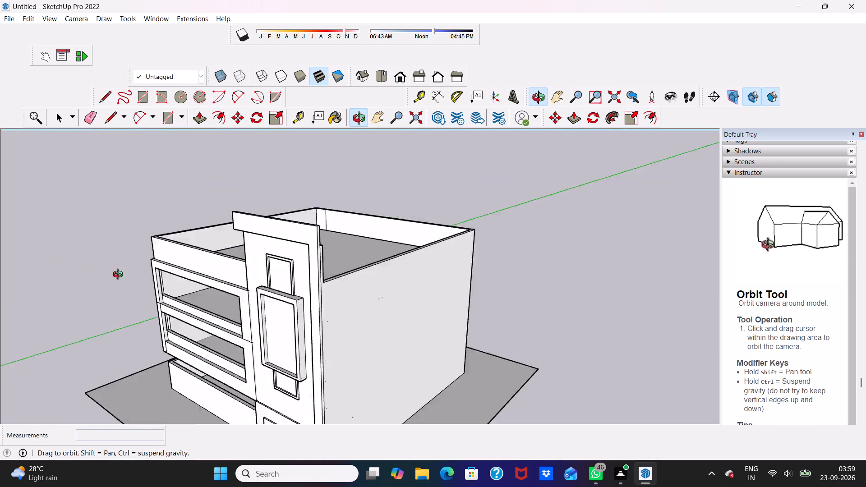
middle_click_drag(120, 276, 243, 257)
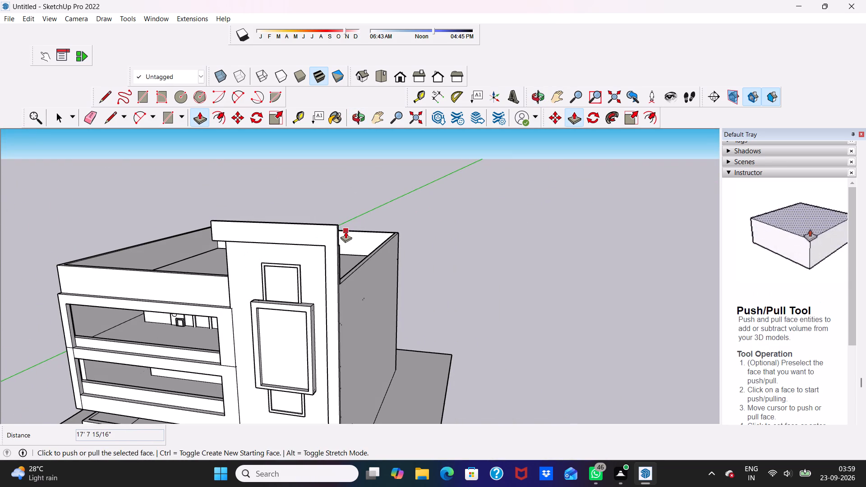
scroll(345, 231, "up", 3)
middle_click_drag(344, 232, 228, 249)
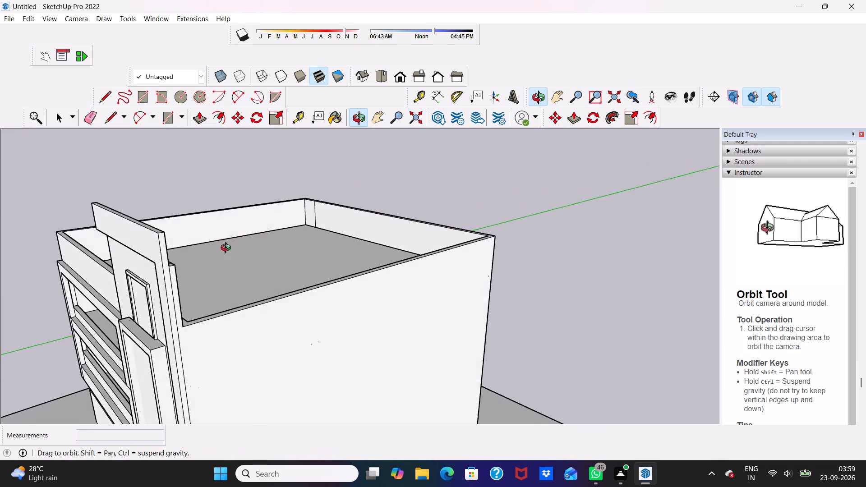
middle_click_drag(228, 249, 151, 268)
scroll(140, 270, "up", 10)
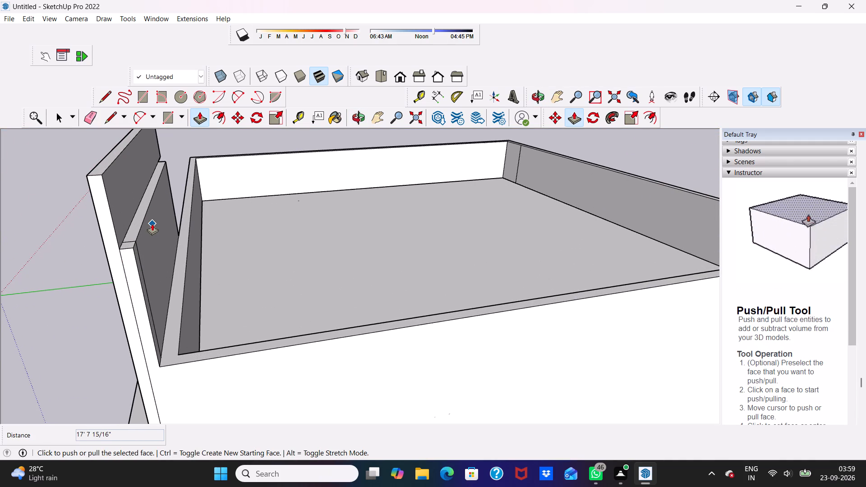
scroll(158, 216, "down", 5)
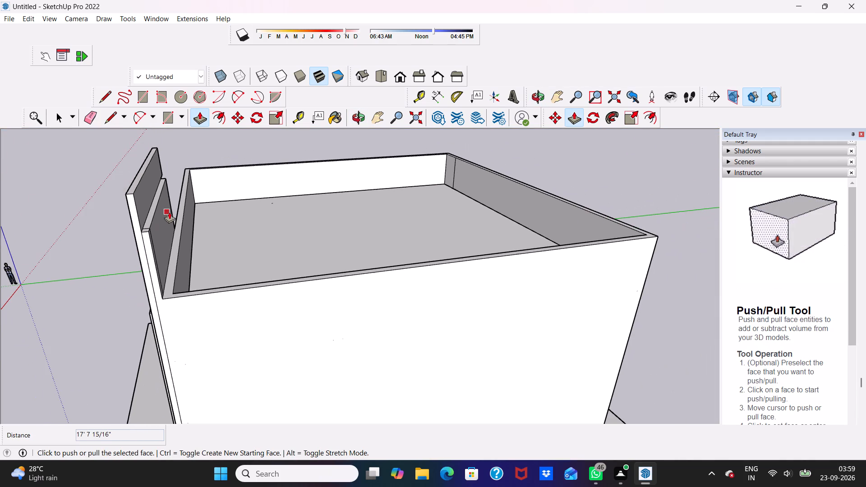
scroll(138, 159, "up", 3)
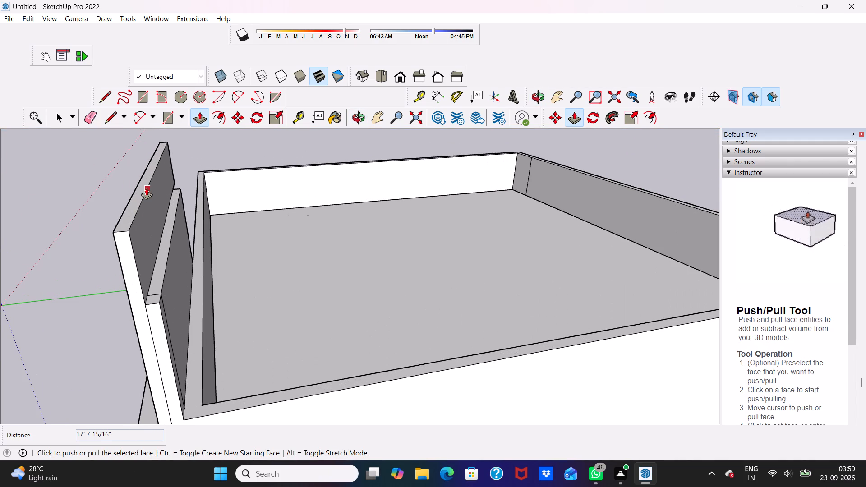
key("space")
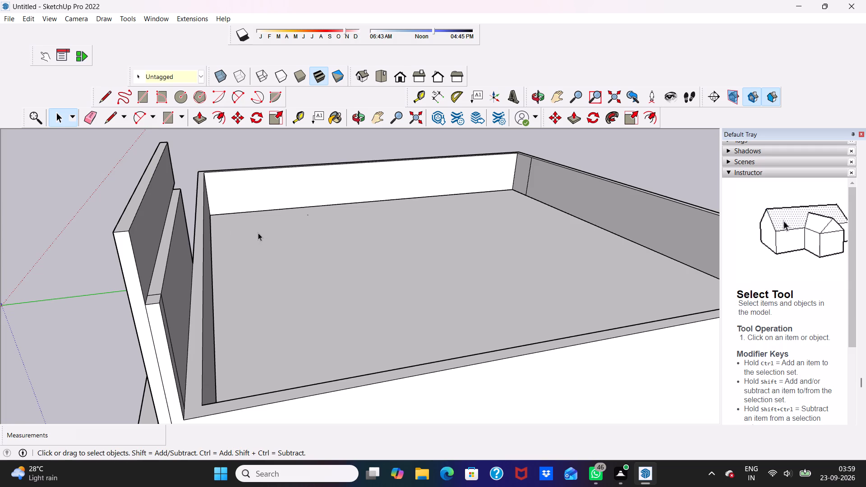
middle_click_drag(258, 233, 156, 251)
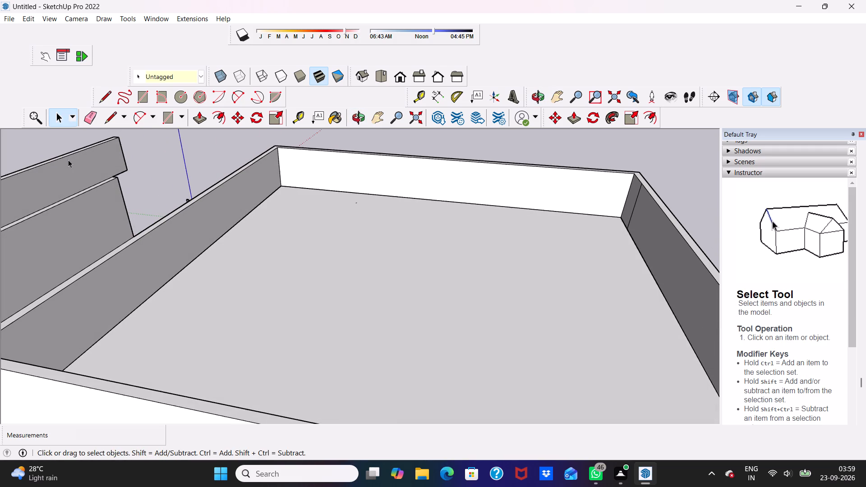
left_click(72, 165)
left_click(143, 142)
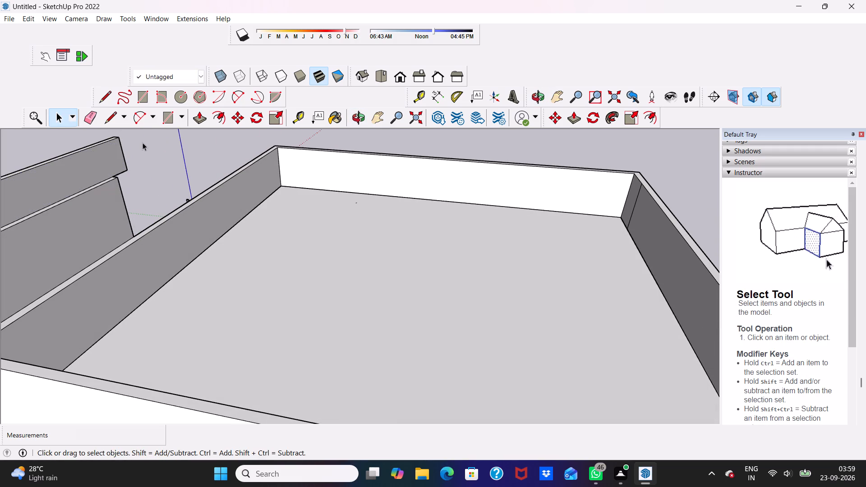
left_click(109, 118)
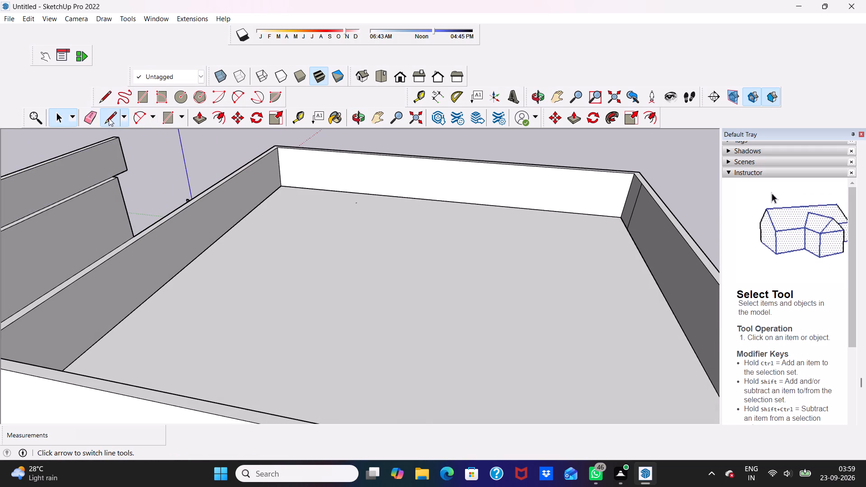
scroll(137, 146, "down", 1)
scroll(144, 156, "up", 1)
scroll(155, 164, "down", 3)
scroll(27, 193, "up", 3)
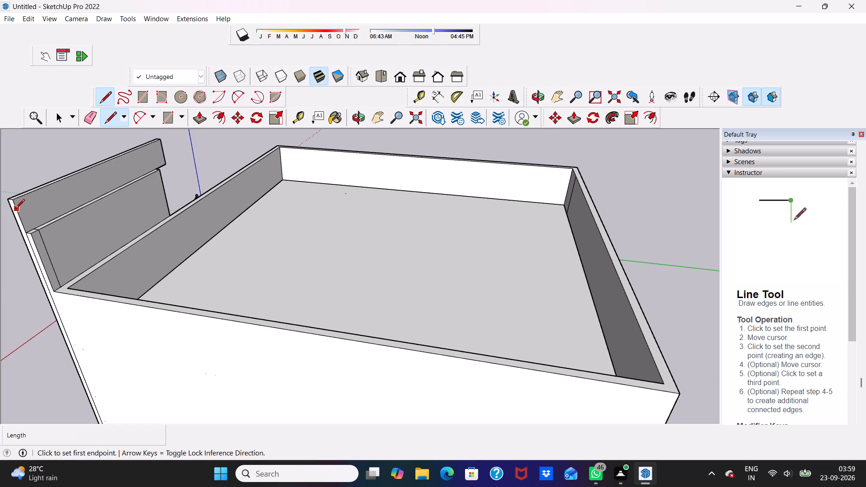
left_click(15, 209)
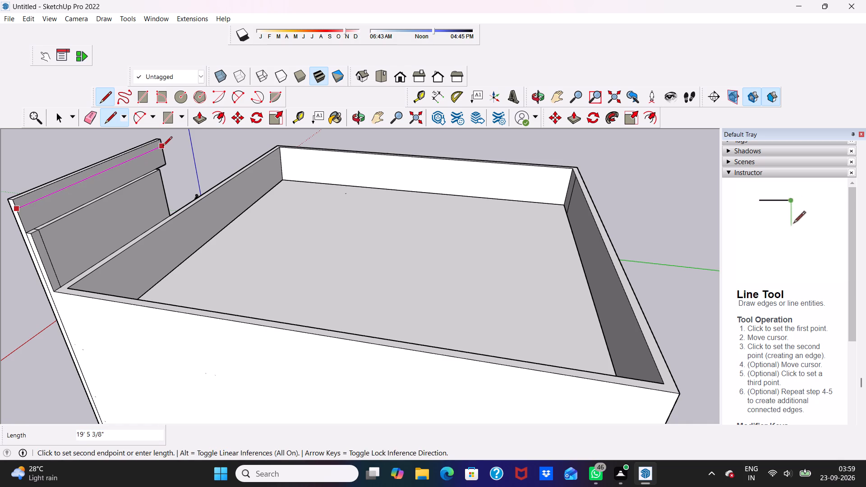
left_click(163, 147)
key("space")
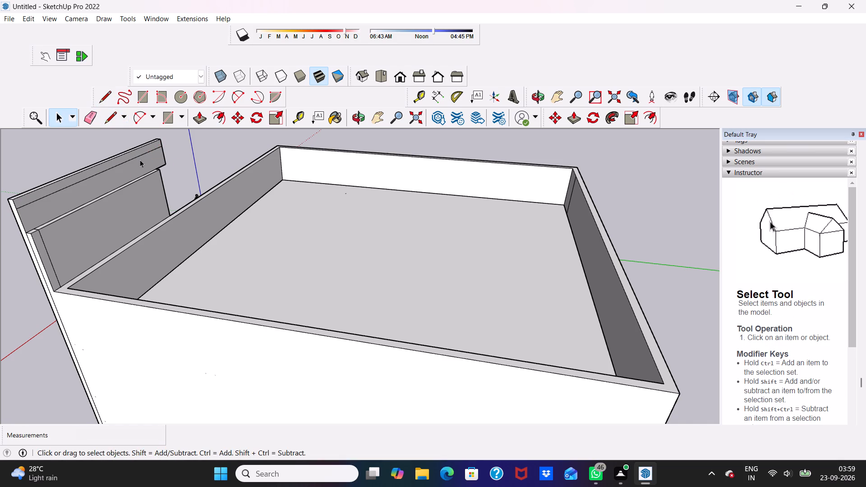
Push/Pull the narrow upper strip of the beam's rear face about 16' 11 1/2" back over the roof to form a flat canopy slab.
scroll(140, 160, "up", 1)
left_click(137, 150)
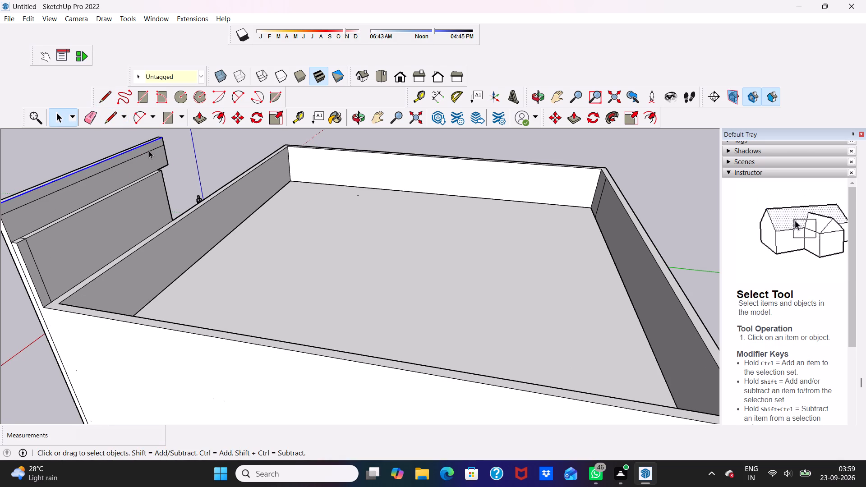
left_click(148, 145)
left_click(148, 148)
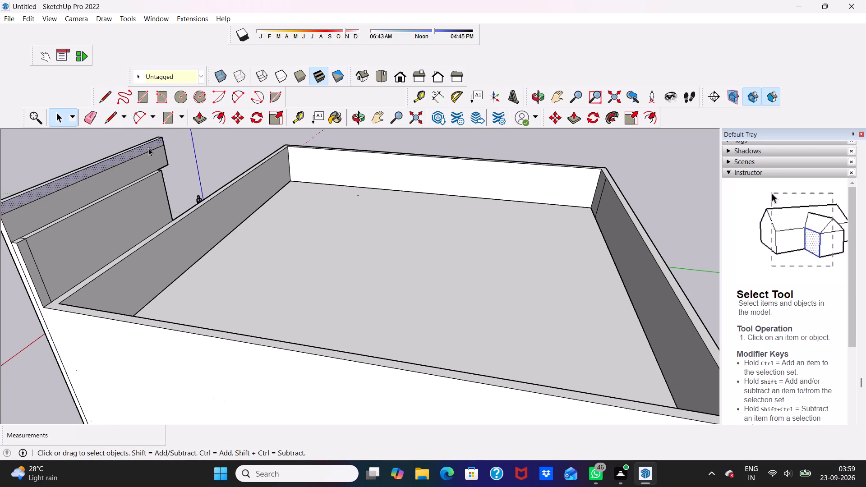
left_click(205, 116)
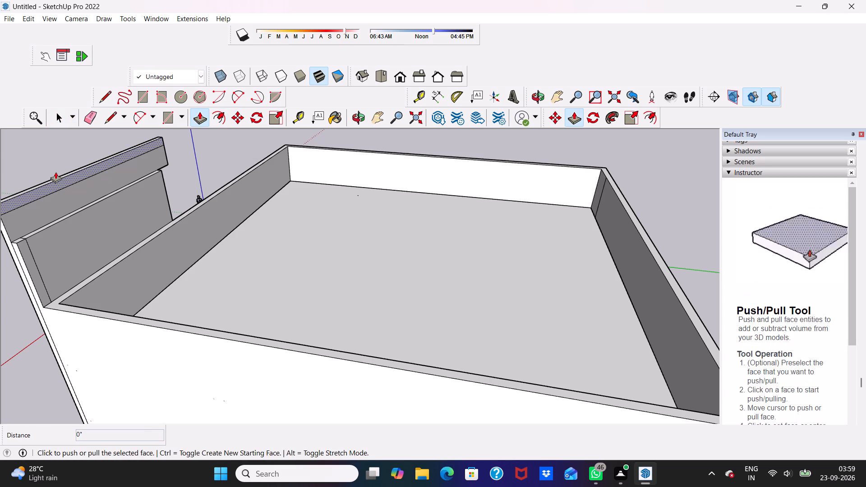
left_click(62, 176)
scroll(128, 203, "down", 2)
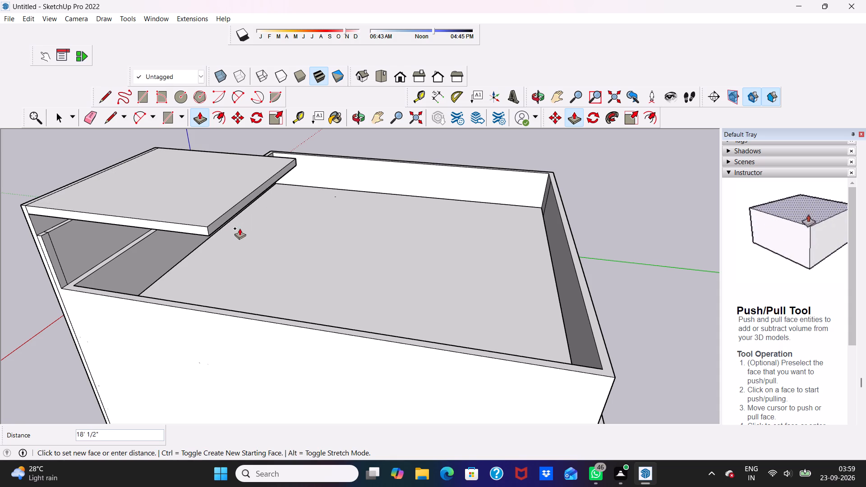
left_click(228, 235)
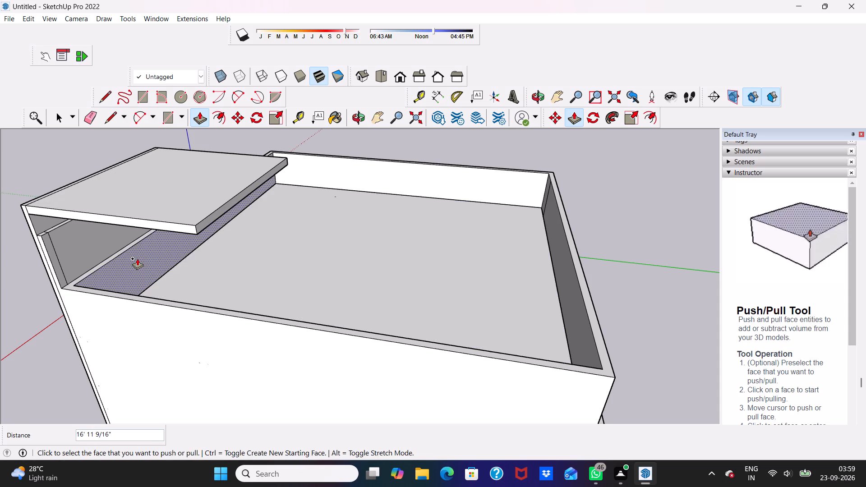
Examine the canopy slab and the tower and parapet walls beneath it from the front, side and rear.
middle_click_drag(137, 258, 386, 236)
middle_click(387, 235)
scroll(404, 228, "up", 1)
scroll(404, 228, "down", 2)
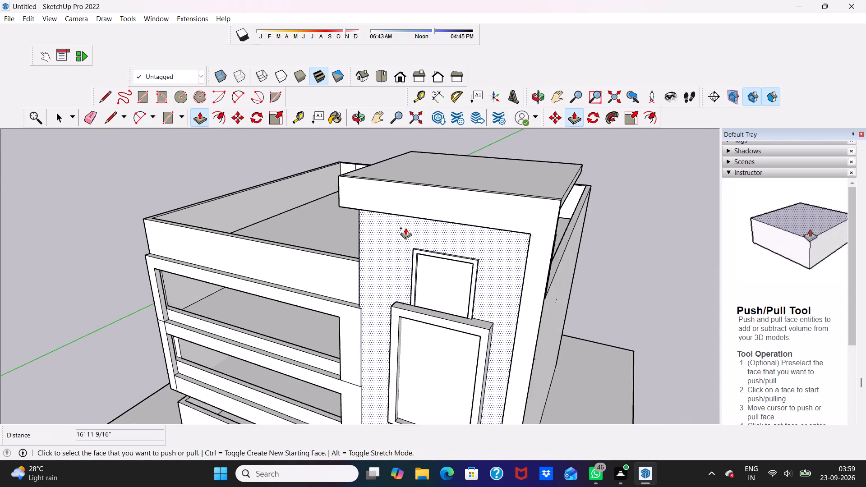
scroll(405, 228, "down", 1)
middle_click_drag(486, 248, 349, 243)
scroll(384, 281, "up", 3)
scroll(358, 319, "up", 3)
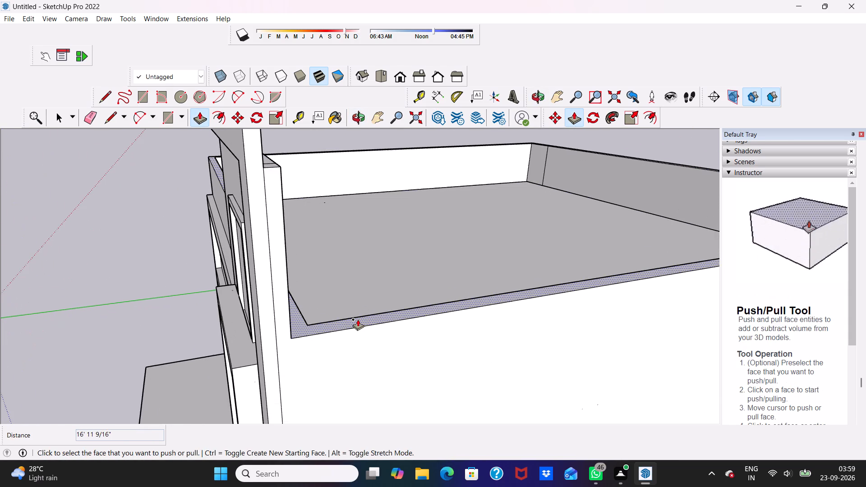
scroll(358, 319, "down", 8)
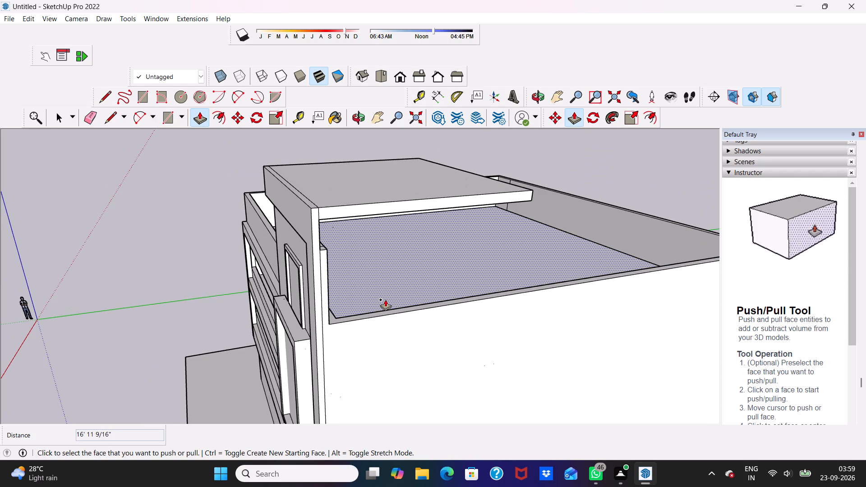
key("space")
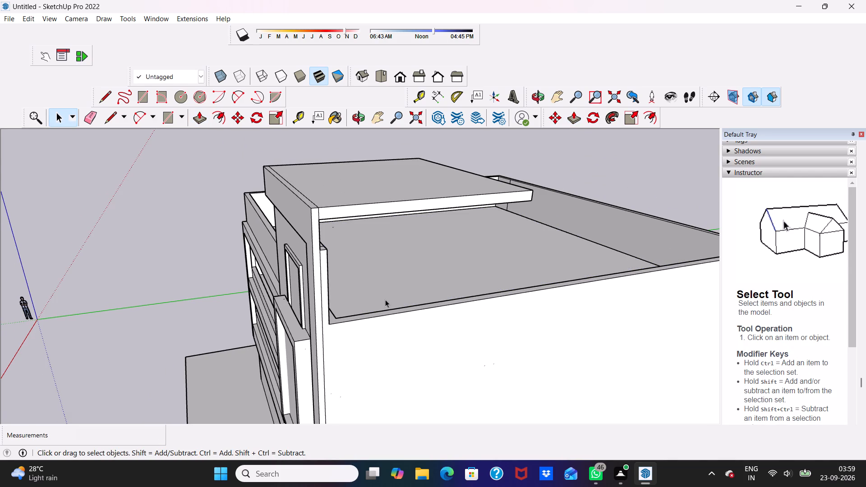
scroll(388, 314, "down", 1)
middle_click_drag(394, 317, 317, 298)
scroll(394, 317, "down", 1)
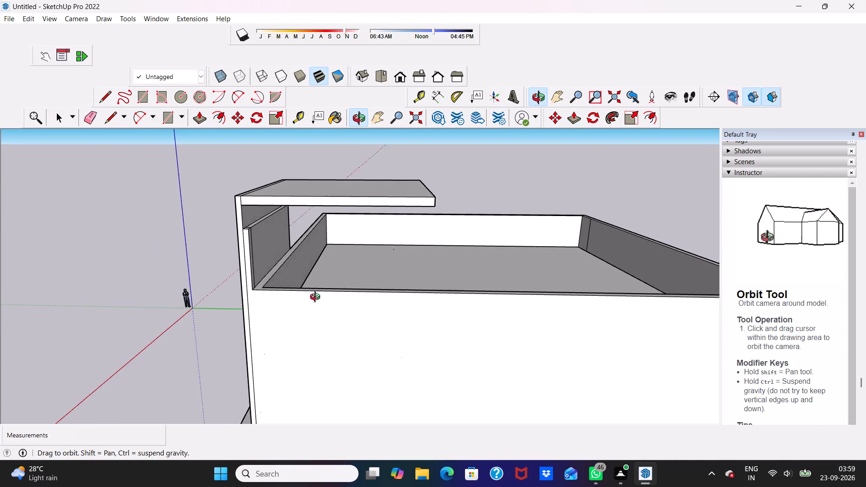
middle_click_drag(317, 298, 312, 299)
scroll(401, 216, "up", 4)
scroll(422, 210, "down", 3)
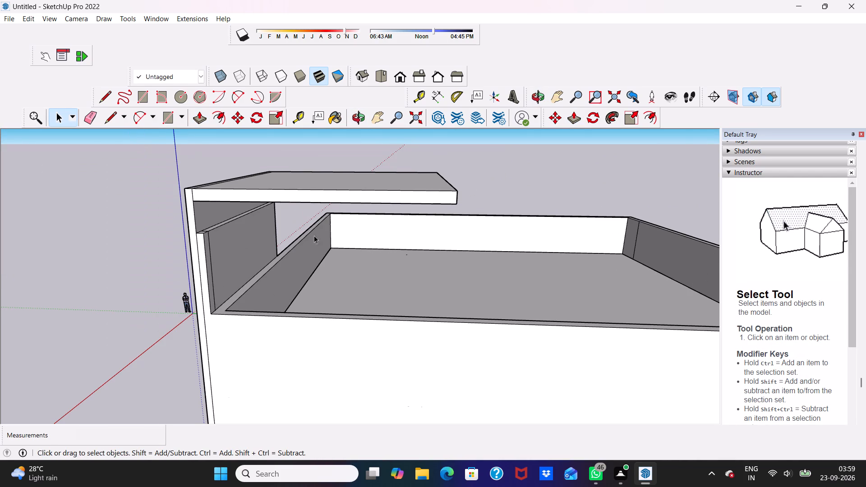
scroll(181, 236, "up", 3)
scroll(251, 248, "down", 2)
scroll(249, 410, "up", 1)
scroll(327, 357, "down", 3)
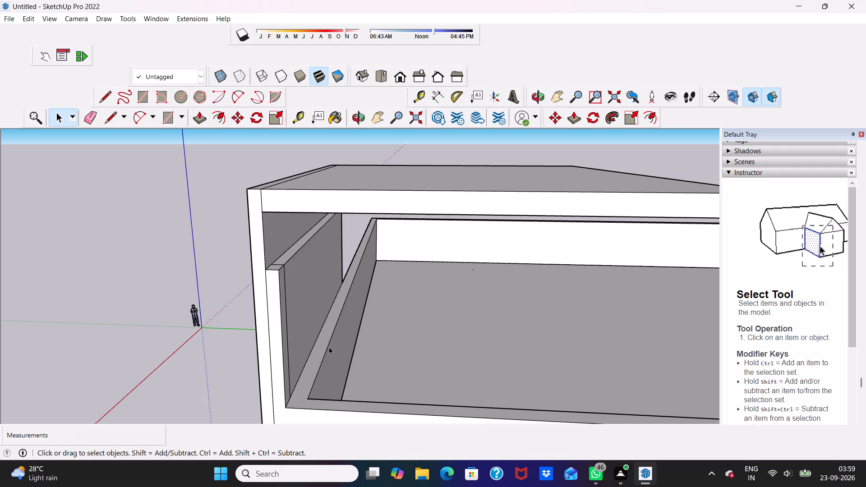
scroll(329, 347, "down", 2)
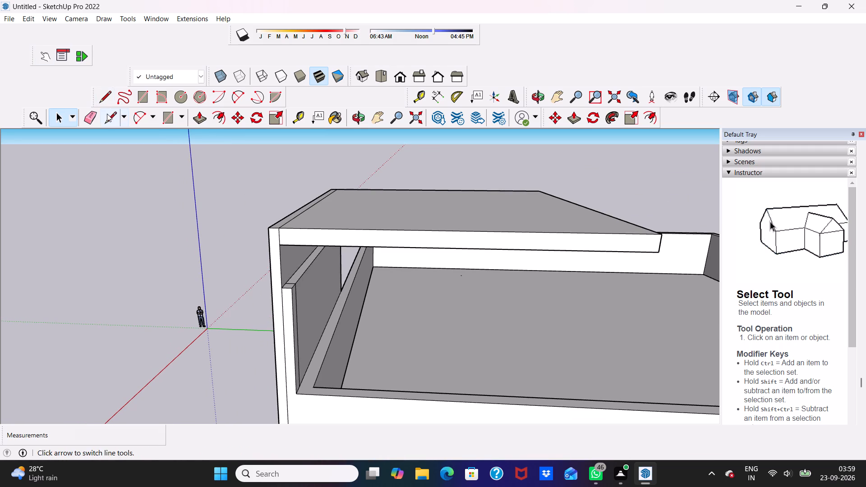
Draw a 9" line across the parapet's top face at the far corner of the tower's upstanding wall.
left_click_drag(108, 114, 112, 119)
scroll(365, 244, "up", 4)
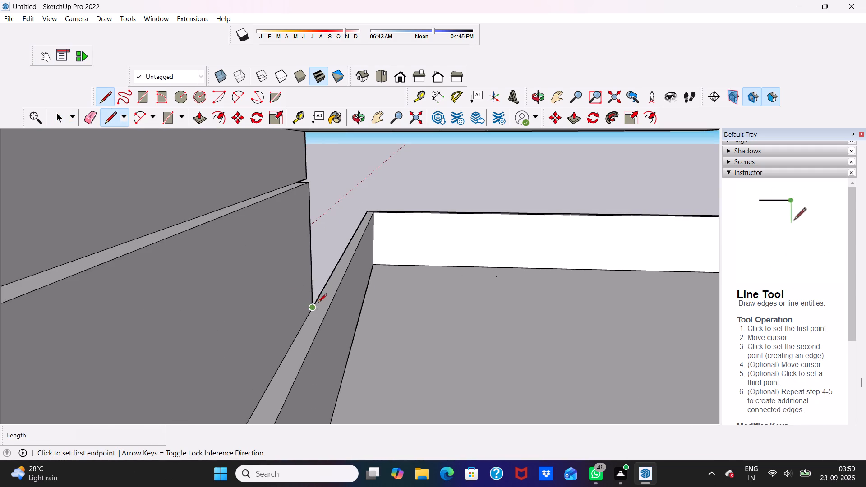
left_click(311, 308)
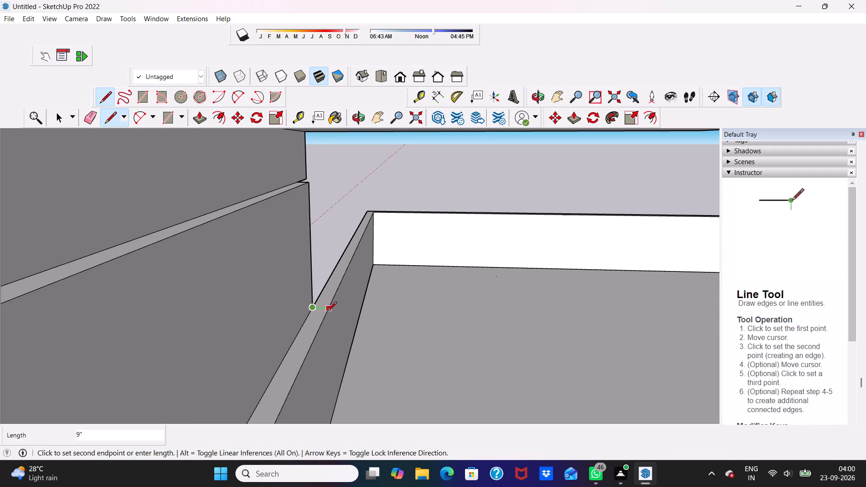
left_click(328, 312)
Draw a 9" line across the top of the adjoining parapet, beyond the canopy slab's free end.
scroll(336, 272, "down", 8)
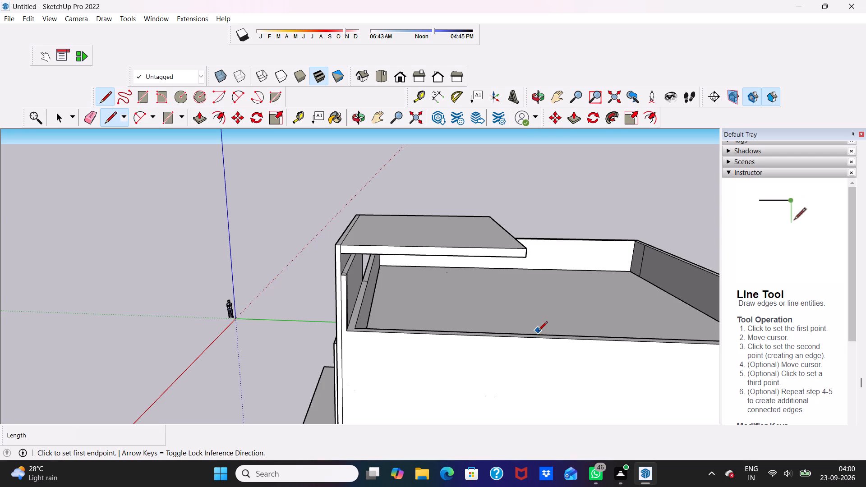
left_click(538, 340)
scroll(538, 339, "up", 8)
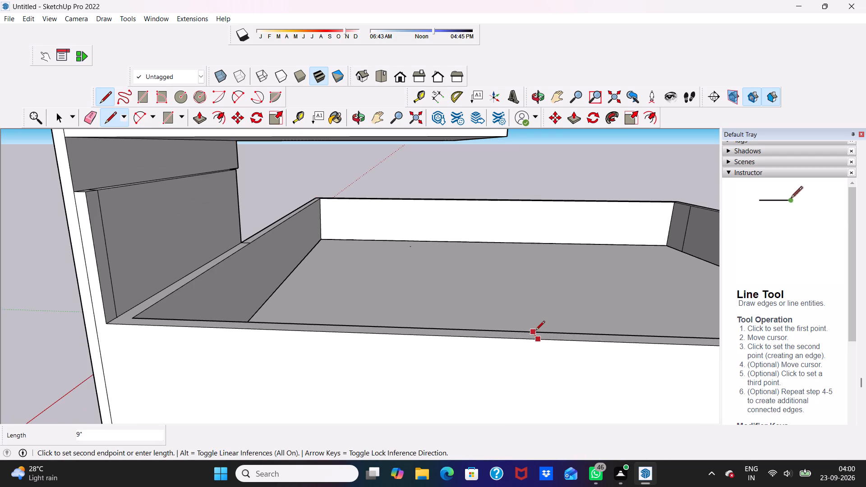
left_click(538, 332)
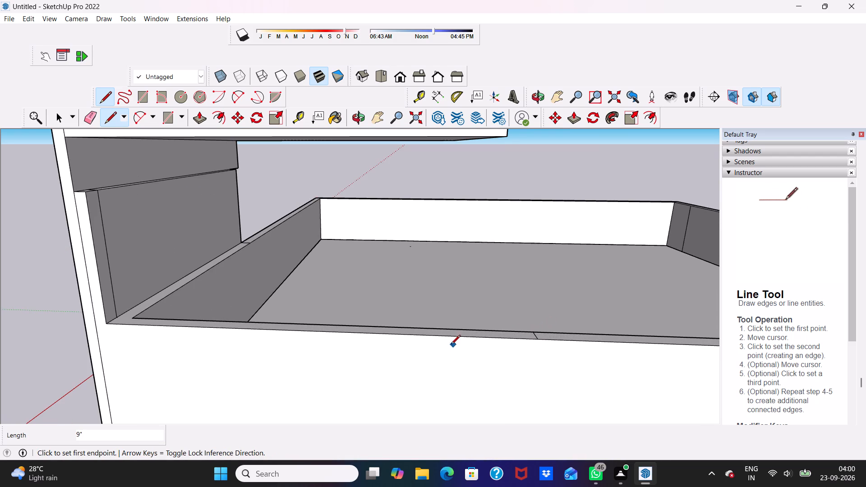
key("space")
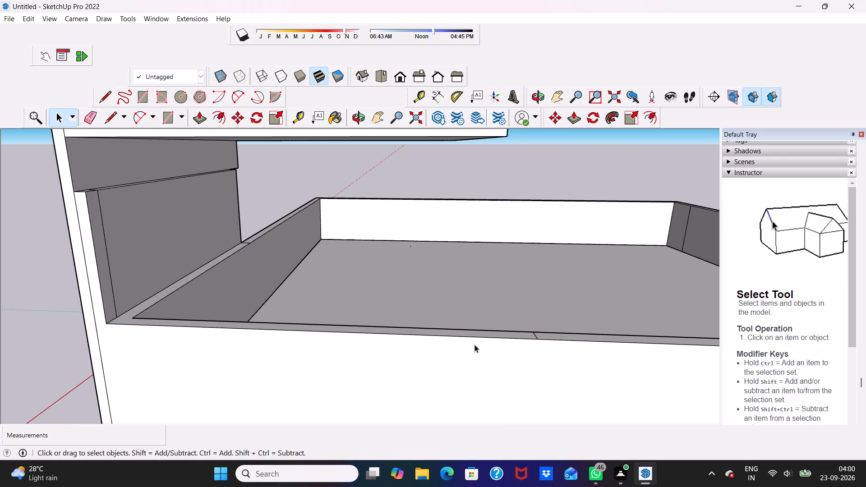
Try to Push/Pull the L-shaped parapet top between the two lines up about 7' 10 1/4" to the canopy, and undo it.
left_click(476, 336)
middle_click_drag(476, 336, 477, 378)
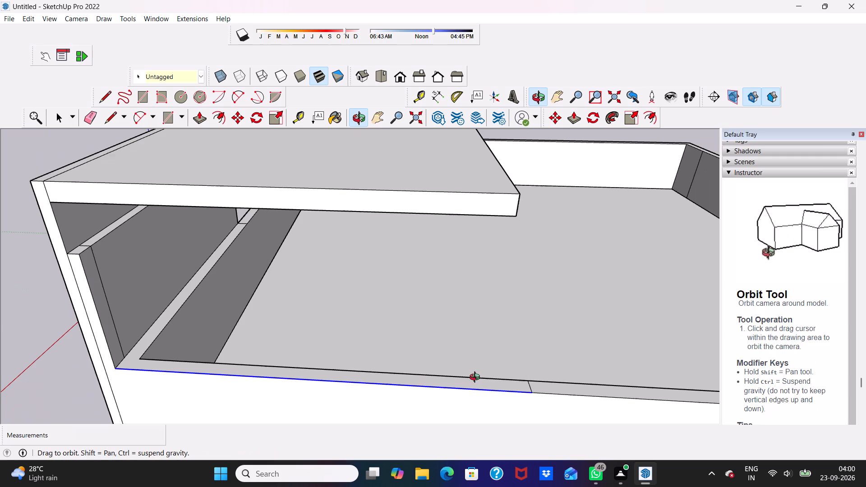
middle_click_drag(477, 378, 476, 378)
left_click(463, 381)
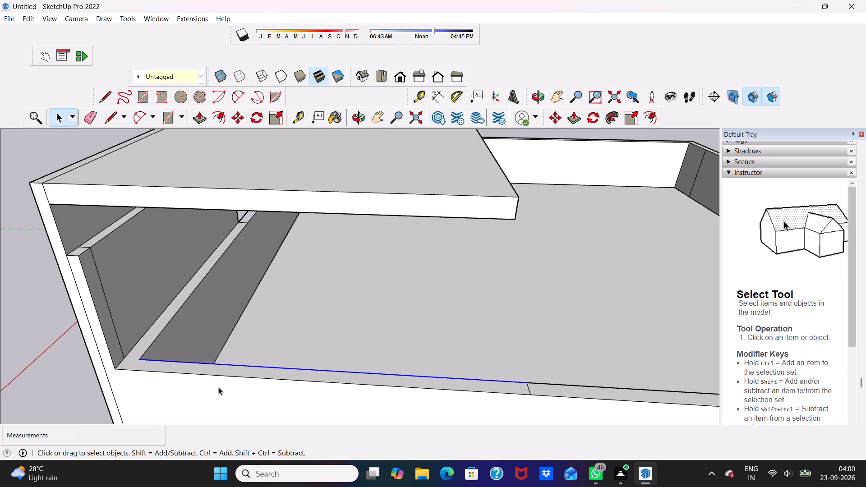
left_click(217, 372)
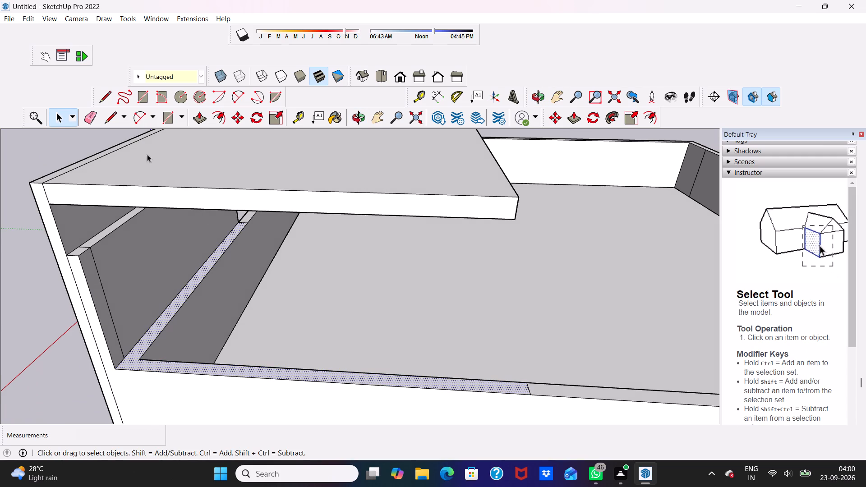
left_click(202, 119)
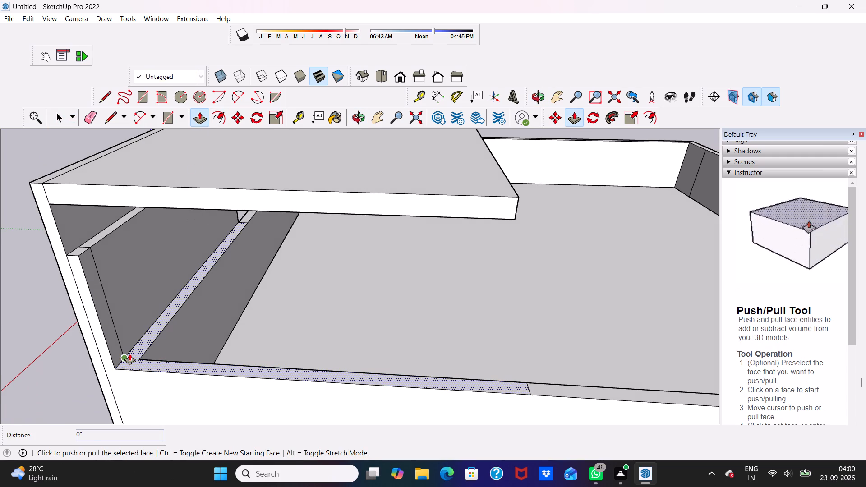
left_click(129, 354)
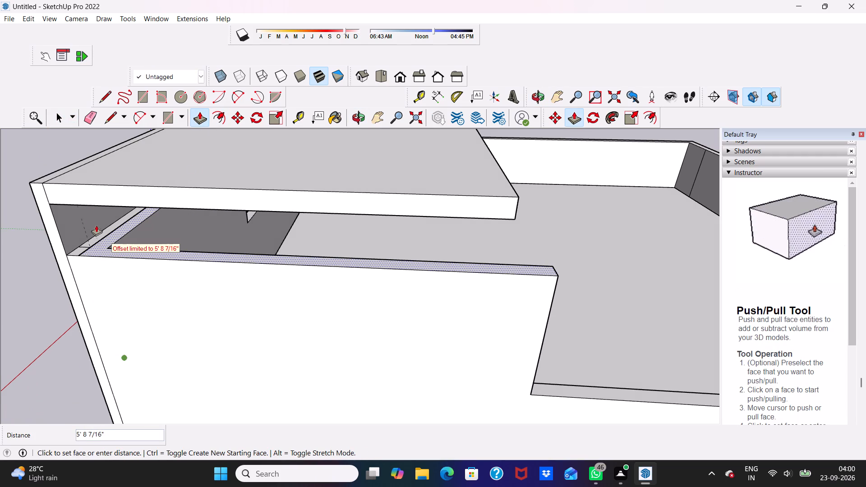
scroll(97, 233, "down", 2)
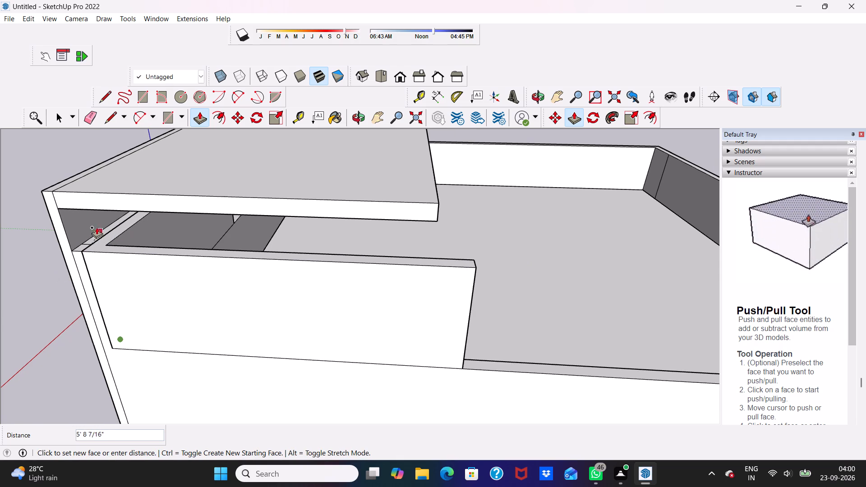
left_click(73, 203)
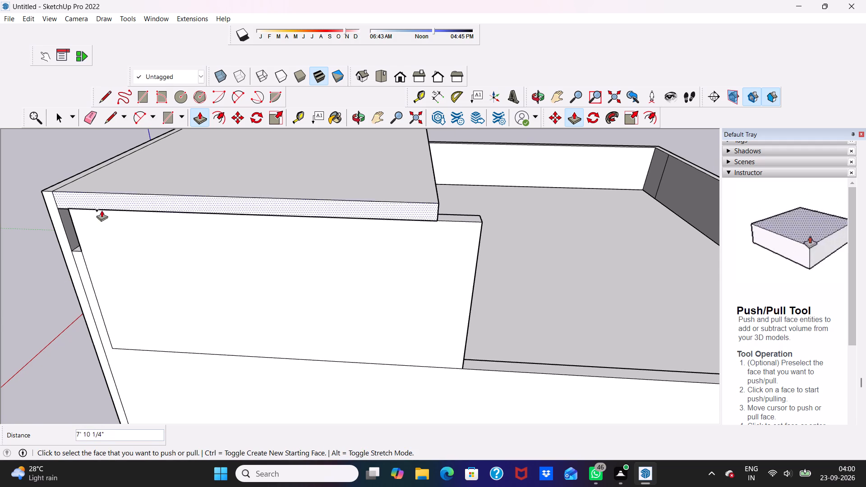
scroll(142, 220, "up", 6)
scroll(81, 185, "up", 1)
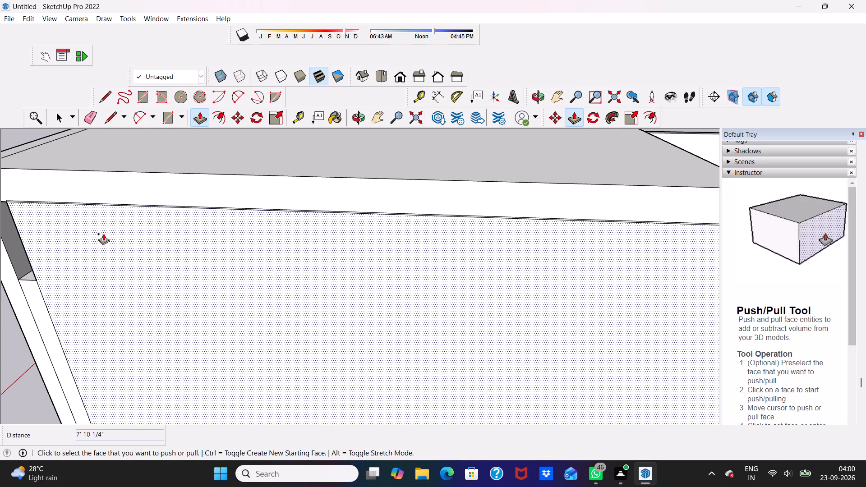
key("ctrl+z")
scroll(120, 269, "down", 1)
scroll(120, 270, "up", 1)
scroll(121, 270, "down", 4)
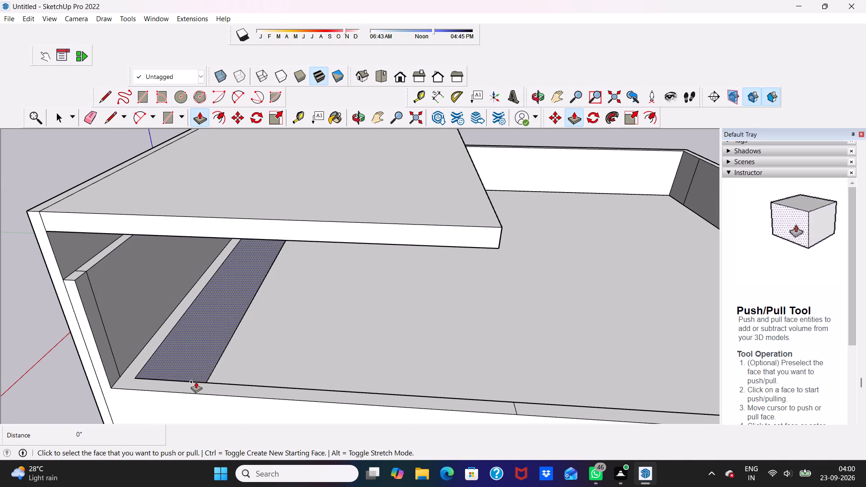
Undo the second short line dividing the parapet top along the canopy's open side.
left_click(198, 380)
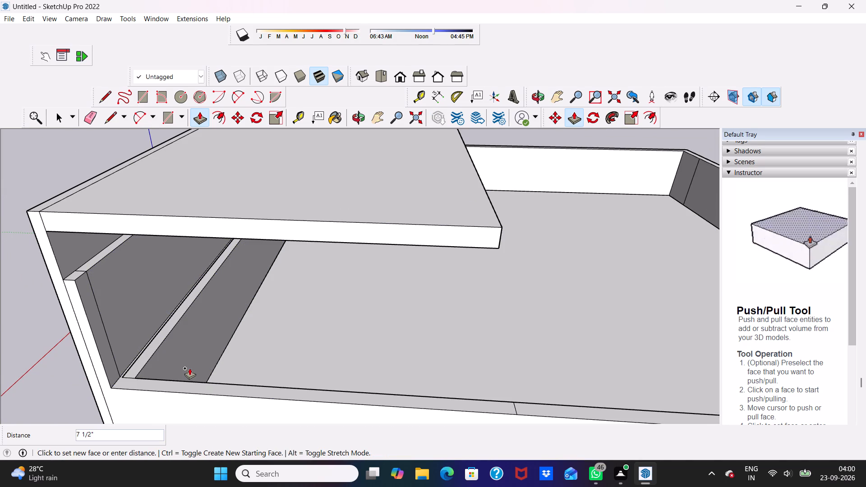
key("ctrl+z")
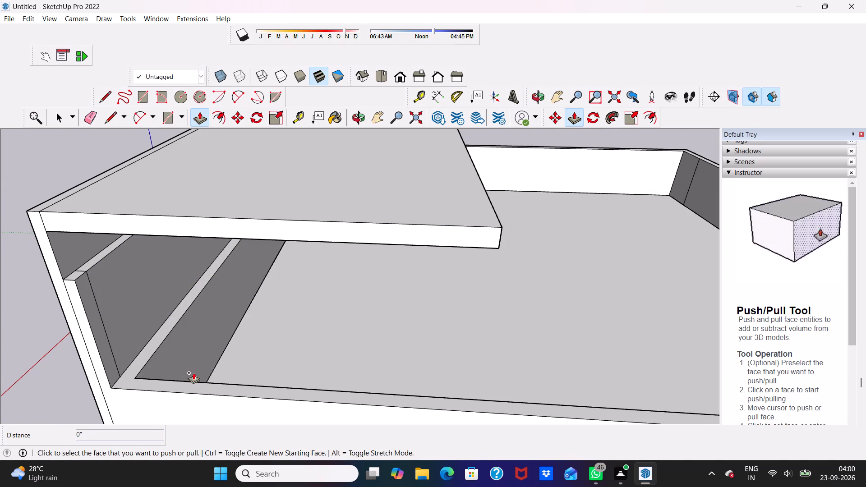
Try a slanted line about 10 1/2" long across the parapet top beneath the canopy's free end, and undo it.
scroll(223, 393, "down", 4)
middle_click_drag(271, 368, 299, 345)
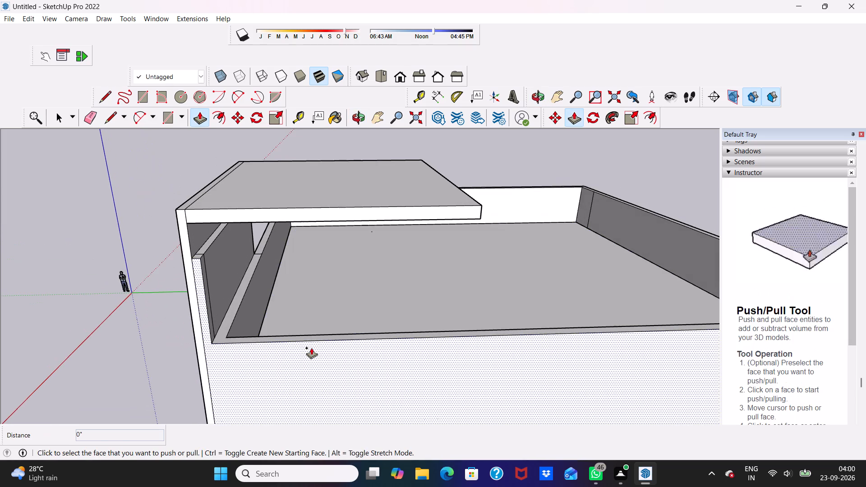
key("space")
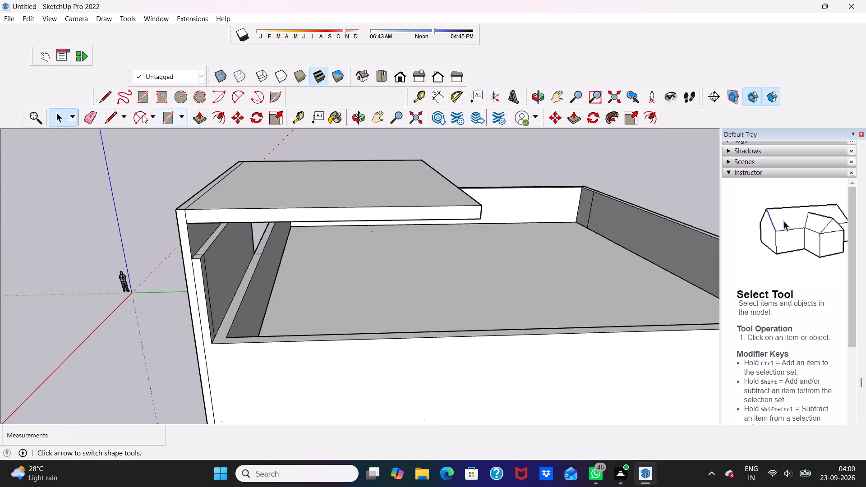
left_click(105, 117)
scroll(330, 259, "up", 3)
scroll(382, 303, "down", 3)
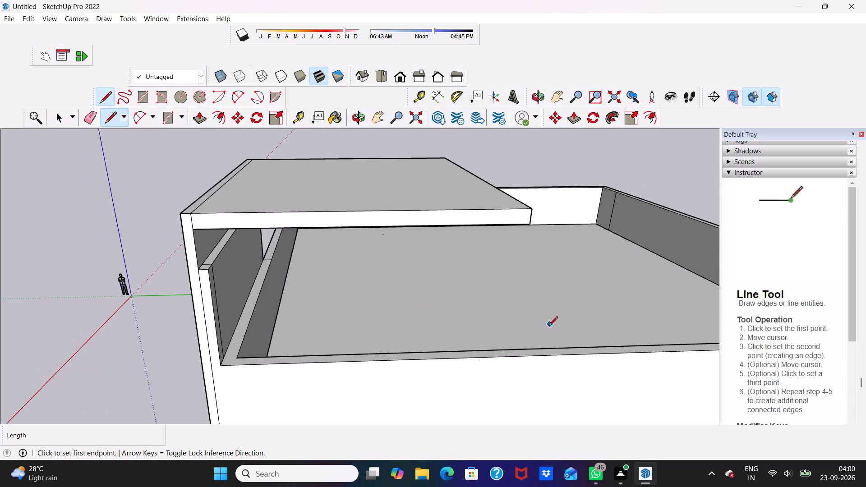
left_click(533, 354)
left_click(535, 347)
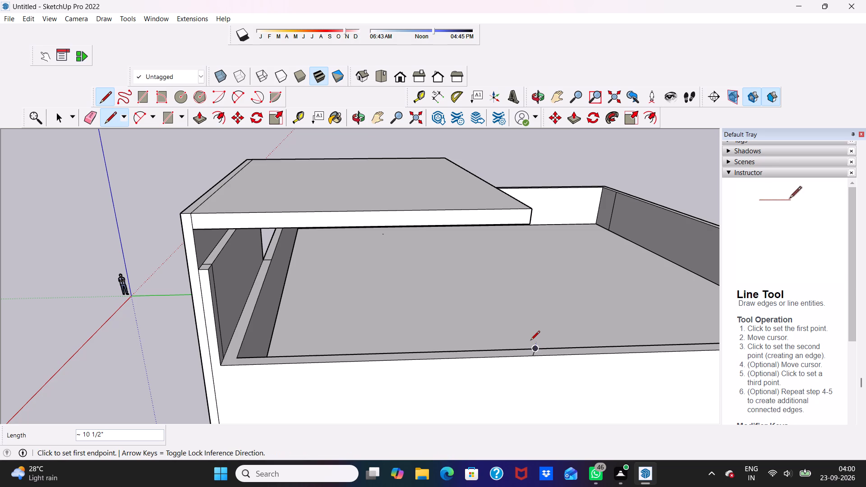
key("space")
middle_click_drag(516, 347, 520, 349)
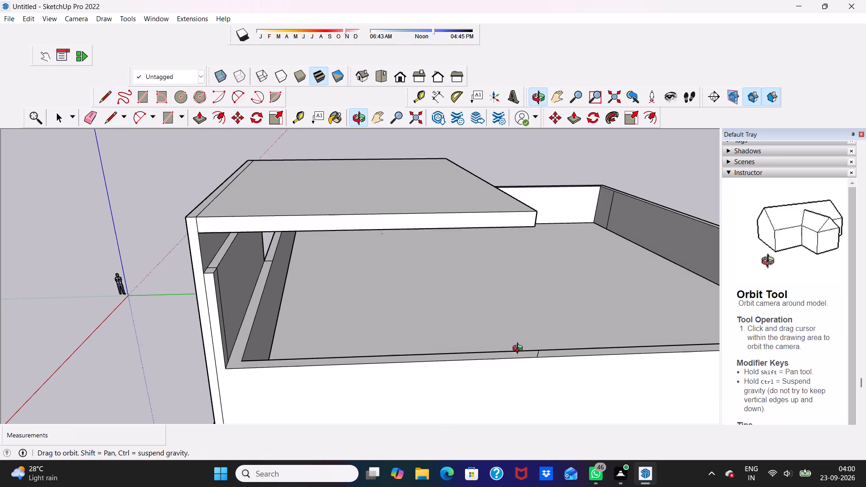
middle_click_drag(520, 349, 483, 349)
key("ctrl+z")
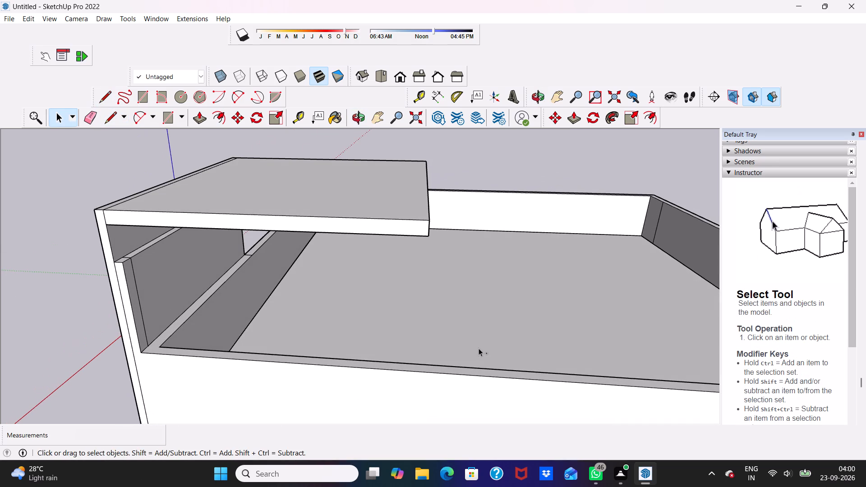
Draw a short line across the parapet top on the canopy's open side, in line with the slab's free end.
left_click(113, 116)
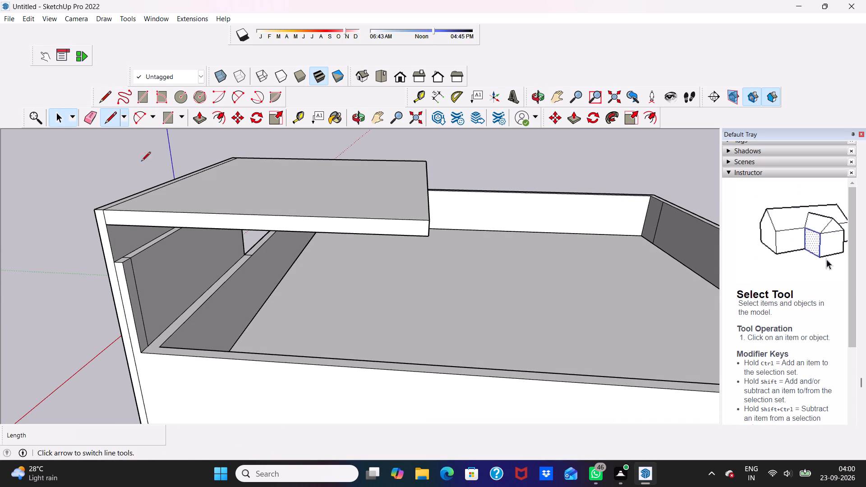
scroll(404, 385, "up", 4)
left_click(424, 363)
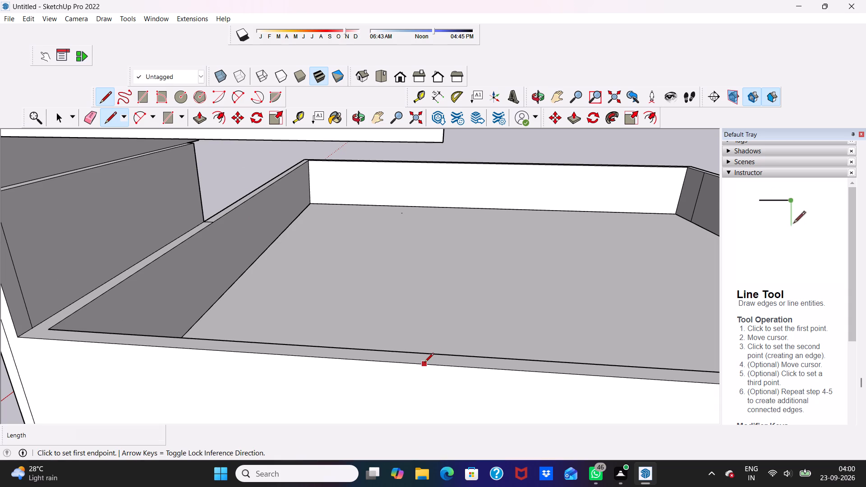
left_click(429, 354)
key("space")
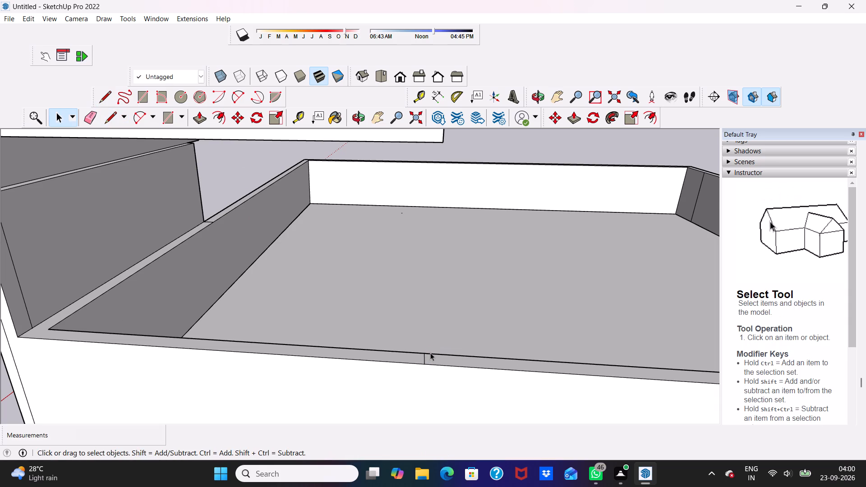
Push/Pull the L-shaped parapet top between the two lines up 4 5/8" and a further 7' 4 5/8" towards the canopy slab.
left_click(373, 353)
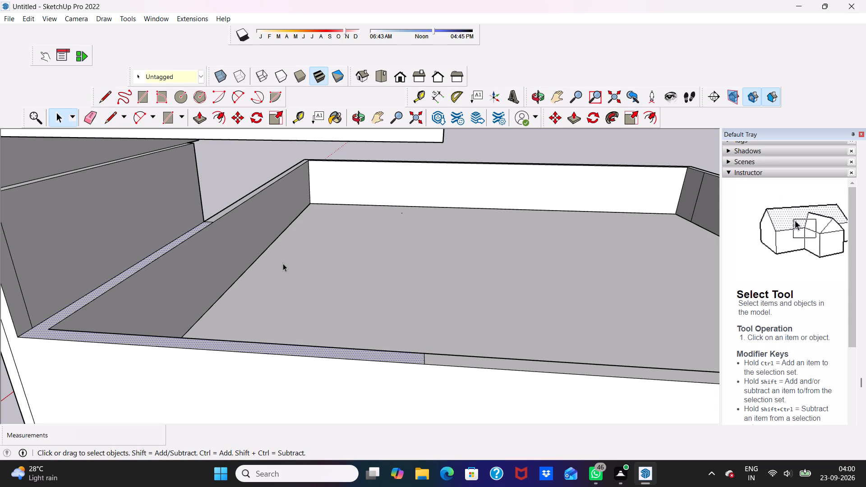
left_click(198, 114)
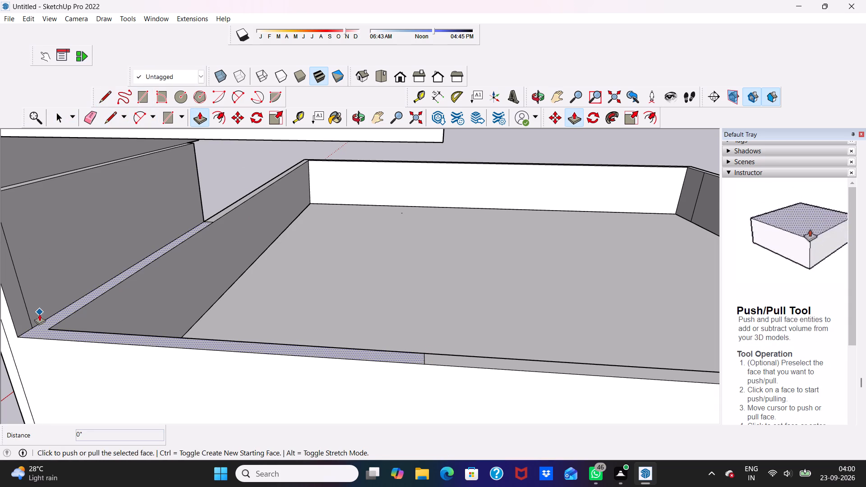
left_click(40, 318)
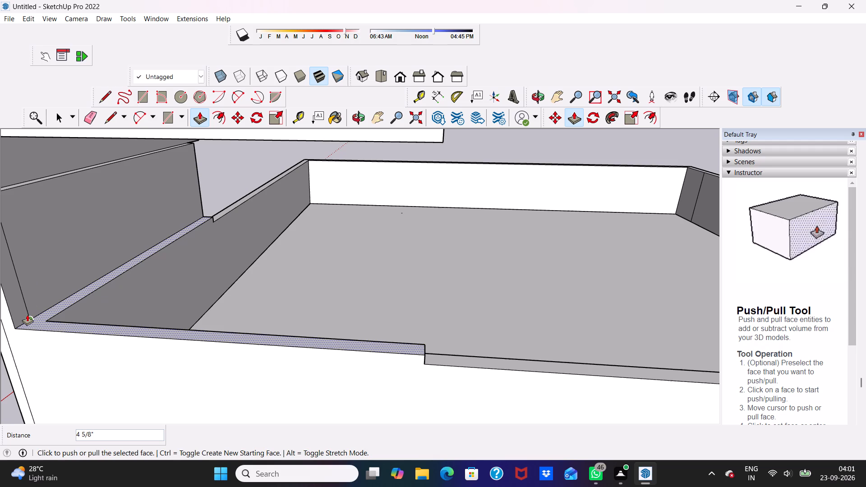
scroll(30, 313, "down", 2)
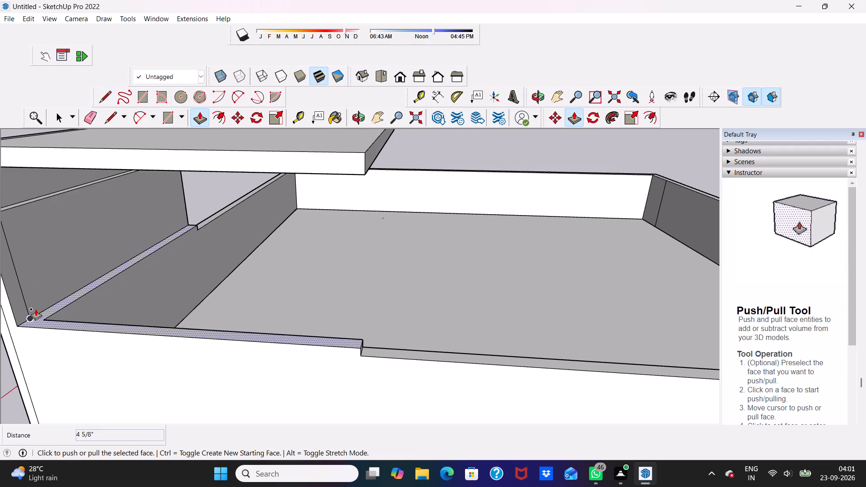
scroll(36, 309, "down", 5)
scroll(41, 308, "up", 1)
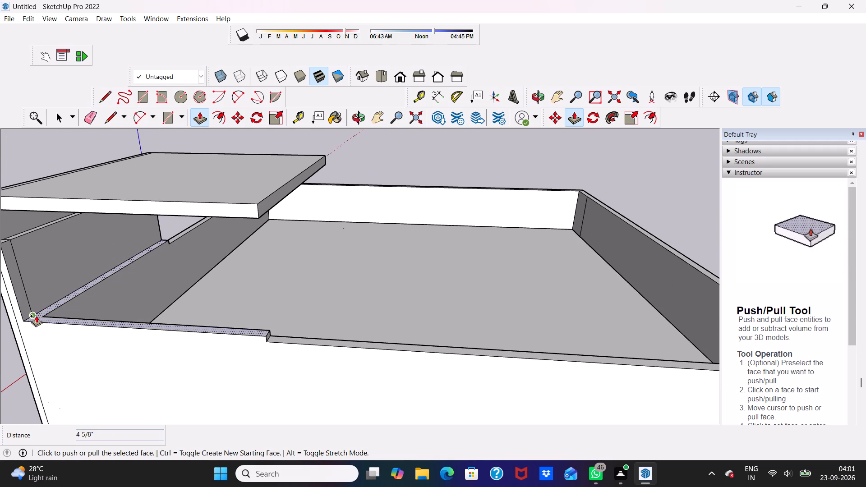
left_click_drag(36, 316, 34, 219)
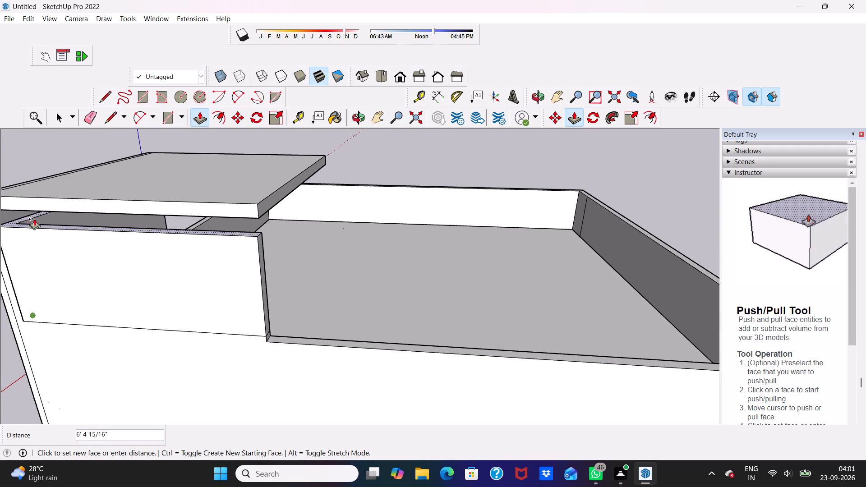
left_click_drag(34, 219, 39, 208)
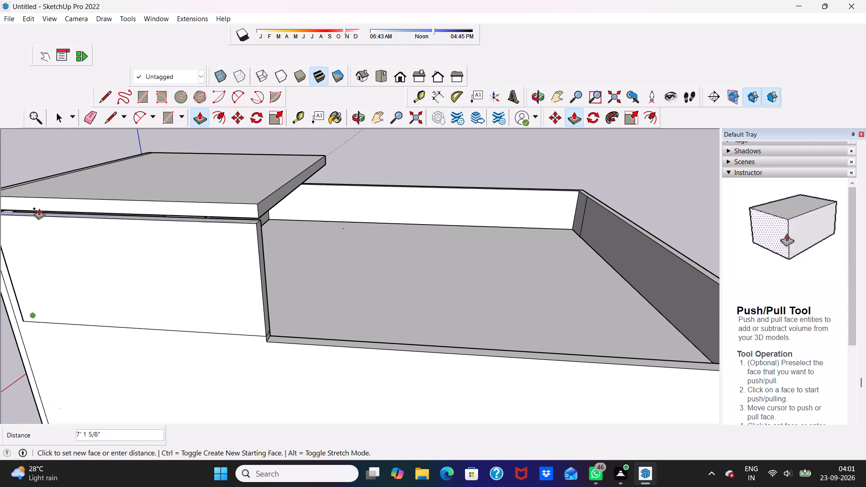
left_click_drag(39, 208, 39, 203)
Push/Pull the raised wall's narrow top strip up another 2 5/16" to meet the canopy slab's edge.
scroll(46, 202, "up", 9)
scroll(71, 221, "down", 1)
middle_click_drag(74, 222, 102, 271)
scroll(96, 315, "up", 13)
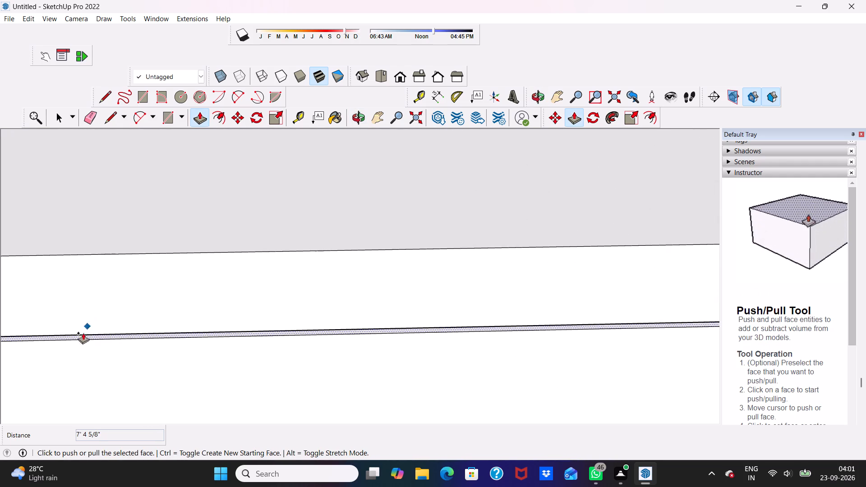
left_click_drag(79, 335, 86, 312)
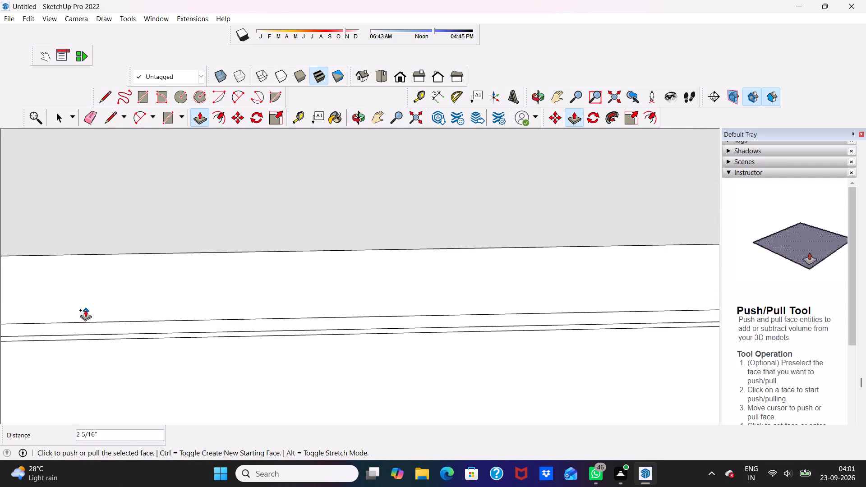
Erase the uppermost thin horizontal line on the outer side face, where the canopy slab meets the raised wall.
scroll(73, 304, "down", 4)
middle_click_drag(232, 314, 46, 206)
scroll(44, 207, "down", 2)
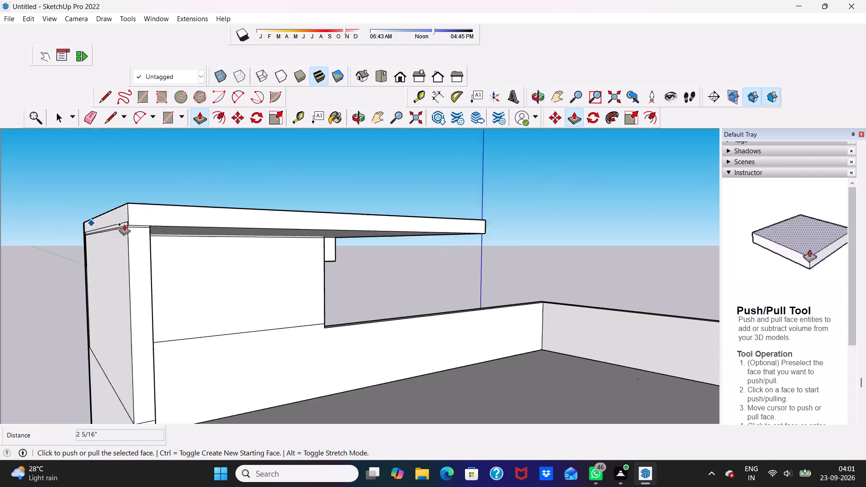
scroll(124, 224, "down", 6)
scroll(142, 224, "up", 10)
scroll(143, 211, "down", 2)
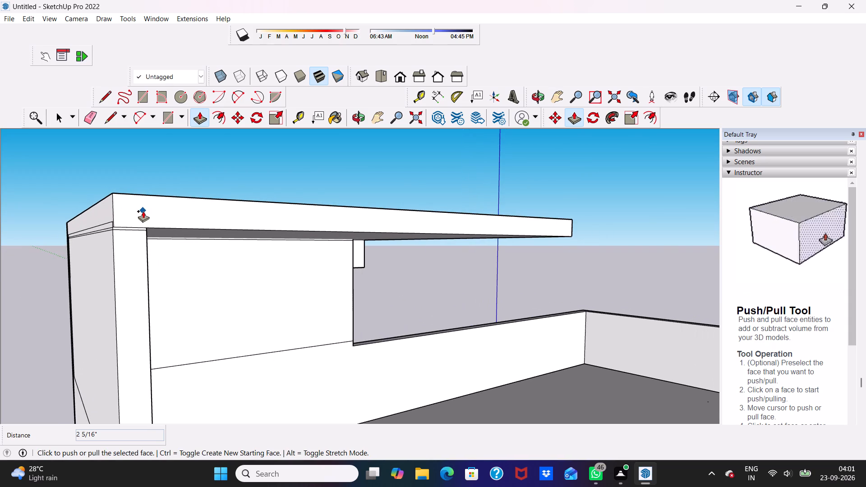
middle_click_drag(143, 211, 179, 191)
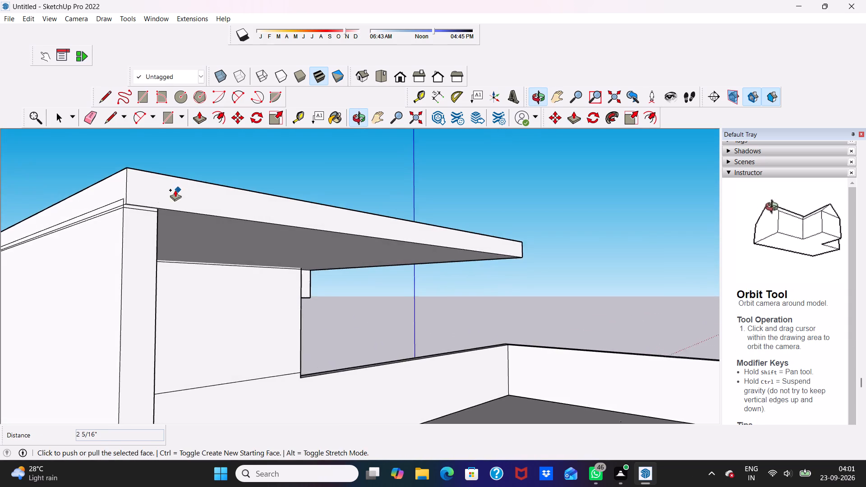
scroll(154, 203, "up", 6)
middle_click_drag(140, 210, 98, 175)
scroll(154, 226, "up", 4)
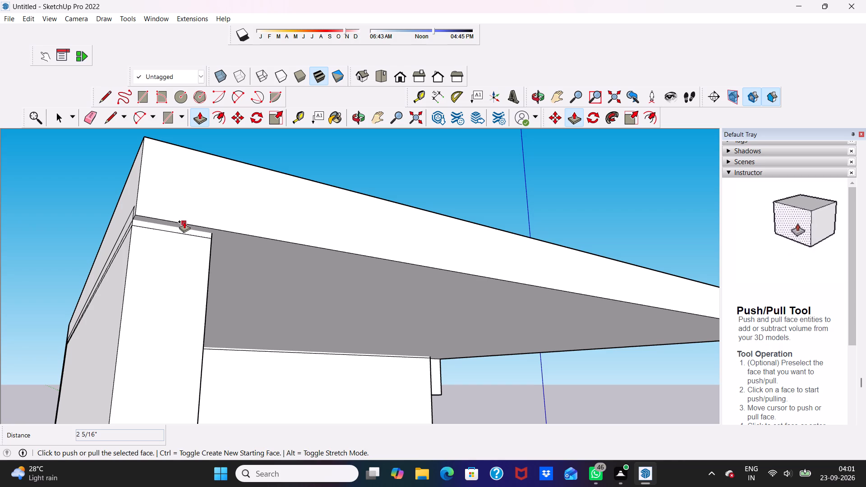
key("space")
key("space")
scroll(184, 221, "up", 1)
left_click(88, 115)
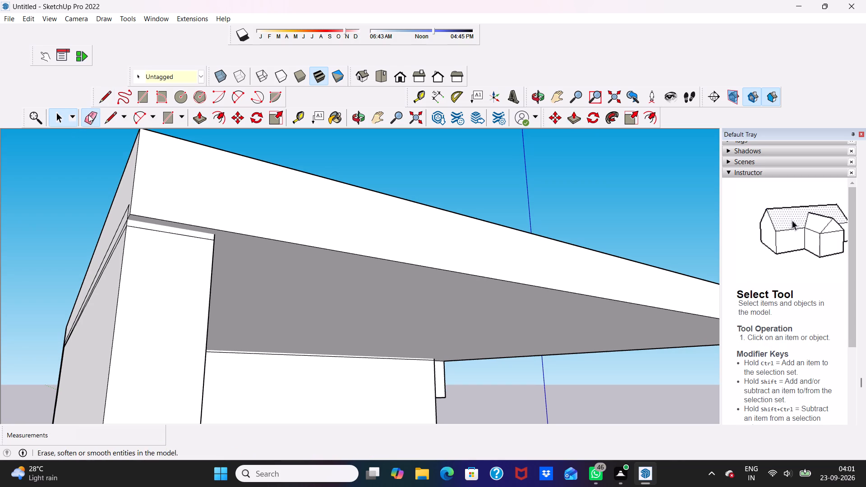
middle_click_drag(114, 199, 258, 233)
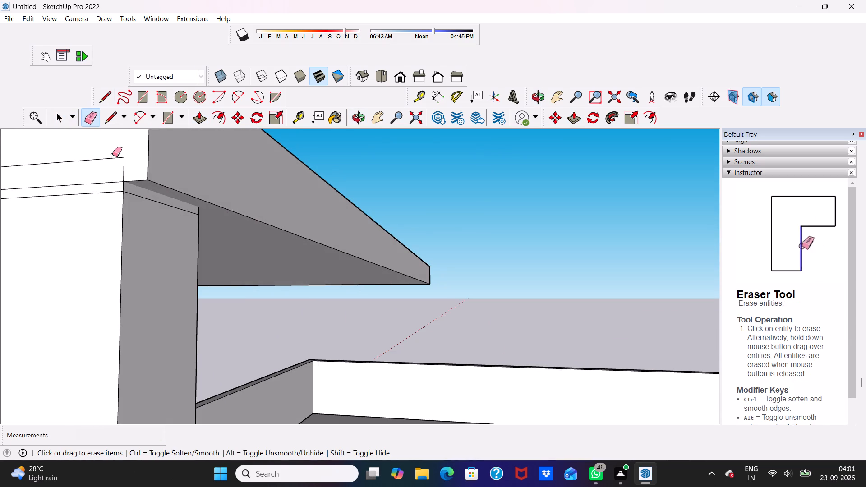
left_click(112, 159)
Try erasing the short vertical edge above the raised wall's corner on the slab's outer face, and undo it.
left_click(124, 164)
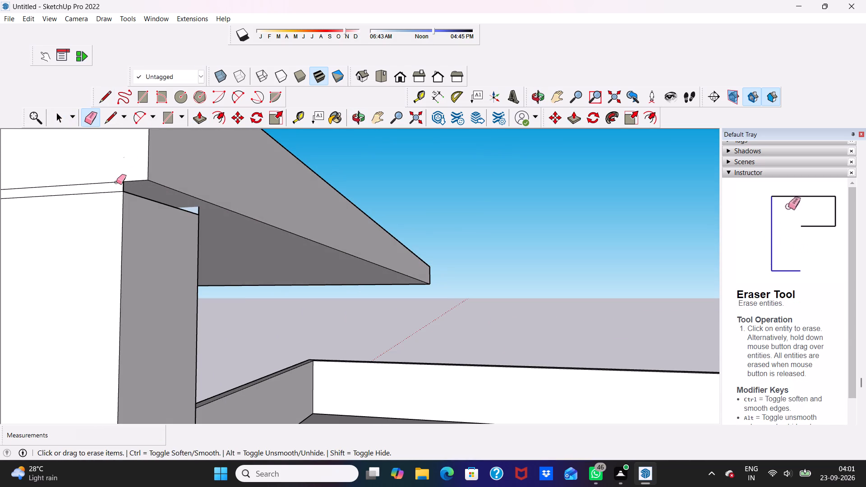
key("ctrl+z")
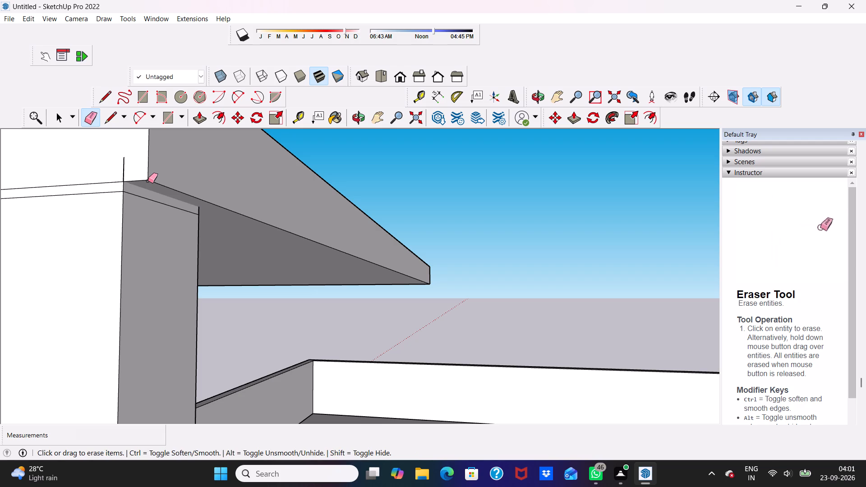
Erase the seam lines just below the canopy slab on the raised wall's end face and outer side face.
scroll(124, 167, "up", 6)
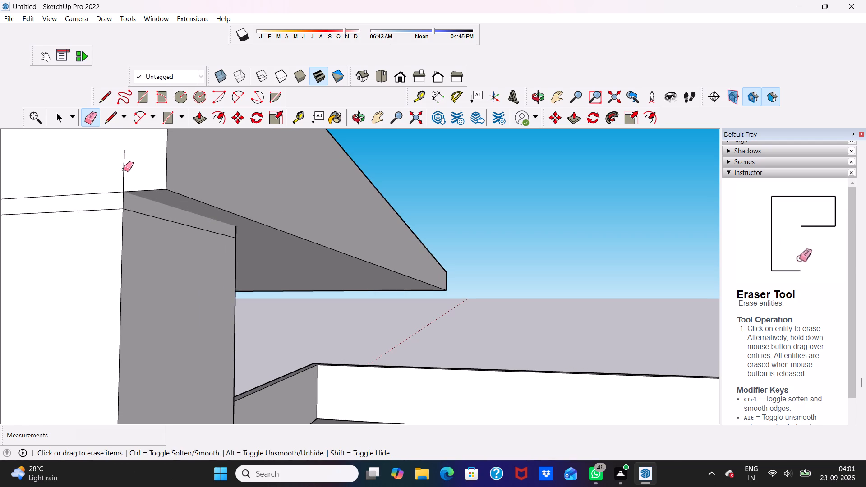
left_click(131, 211)
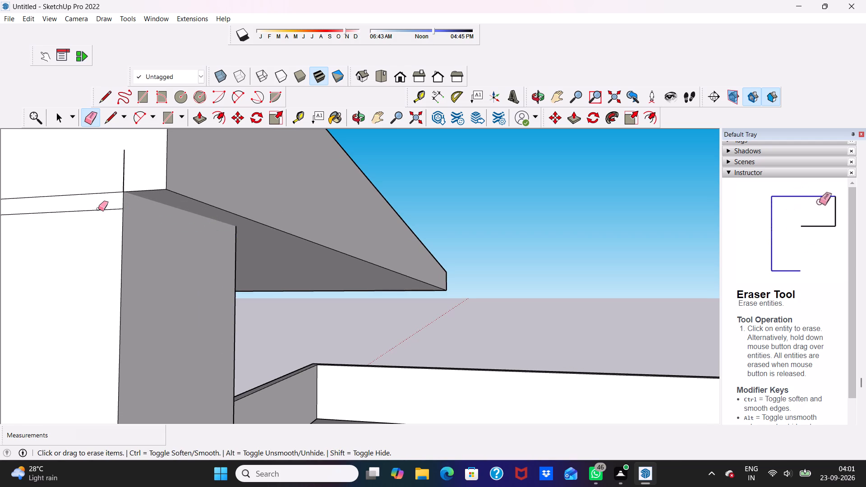
left_click(98, 209)
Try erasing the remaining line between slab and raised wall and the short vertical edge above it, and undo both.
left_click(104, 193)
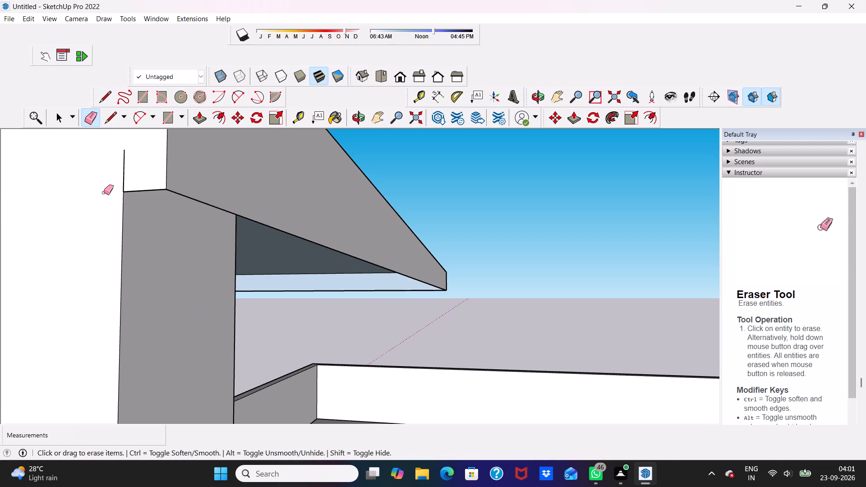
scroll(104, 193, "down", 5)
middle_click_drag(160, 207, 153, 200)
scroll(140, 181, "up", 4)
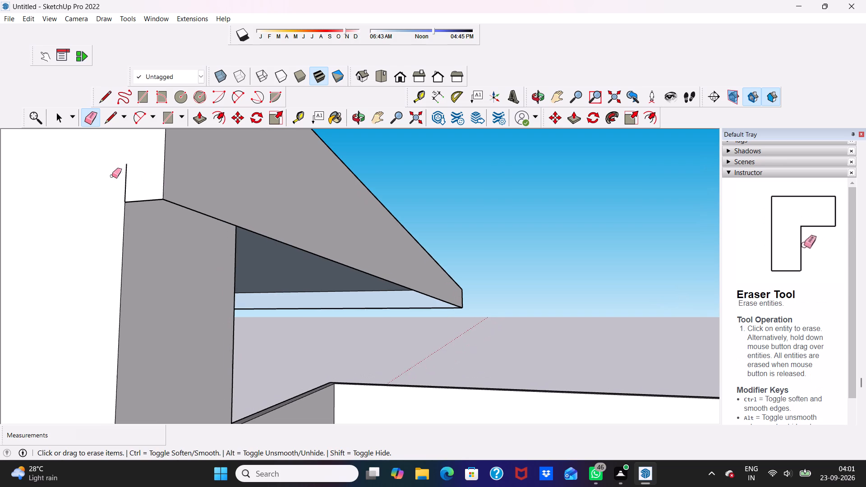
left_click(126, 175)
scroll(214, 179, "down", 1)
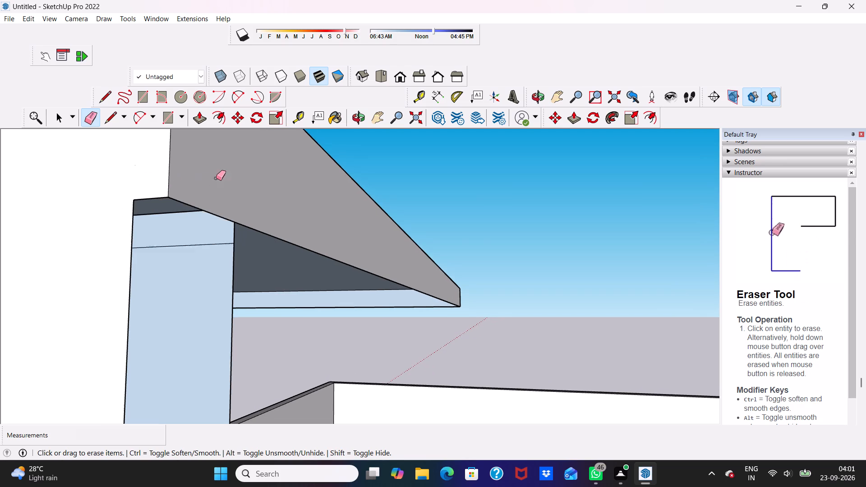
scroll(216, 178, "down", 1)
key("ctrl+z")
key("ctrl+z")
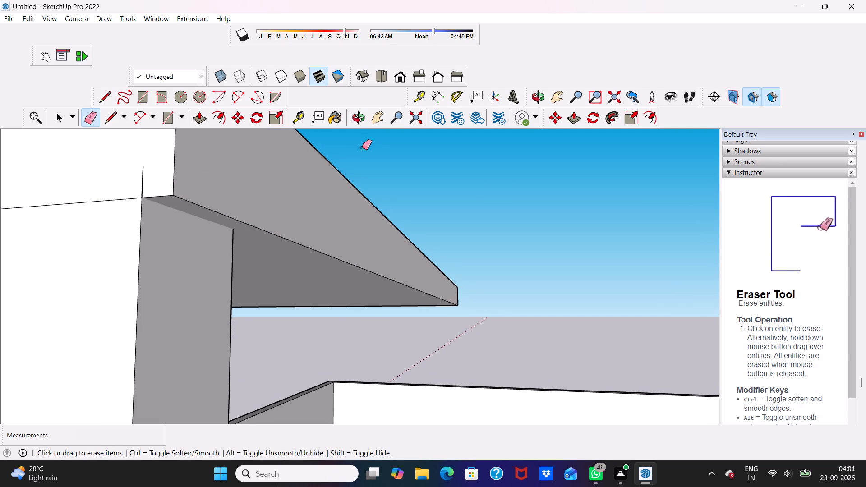
Examine the canopy, raised walls and roof parapet from around the whole building.
scroll(359, 181, "down", 10)
middle_click_drag(360, 178, 306, 200)
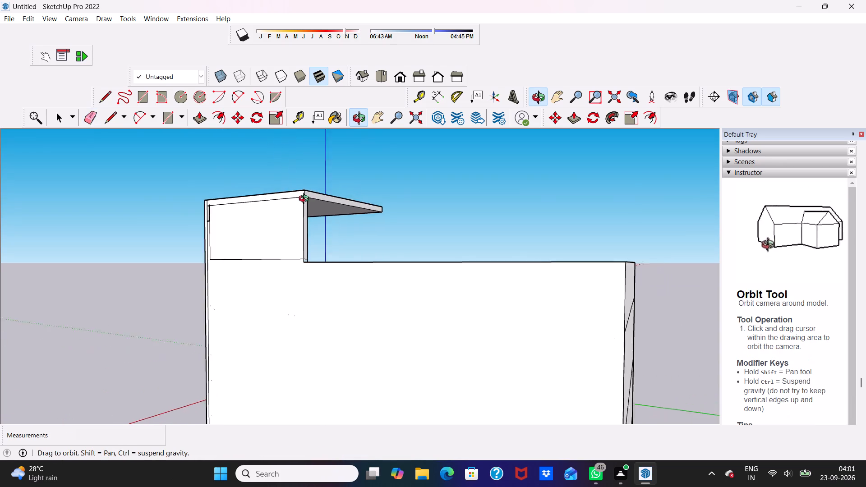
middle_click_drag(306, 200, 86, 230)
middle_click_drag(295, 202, 105, 228)
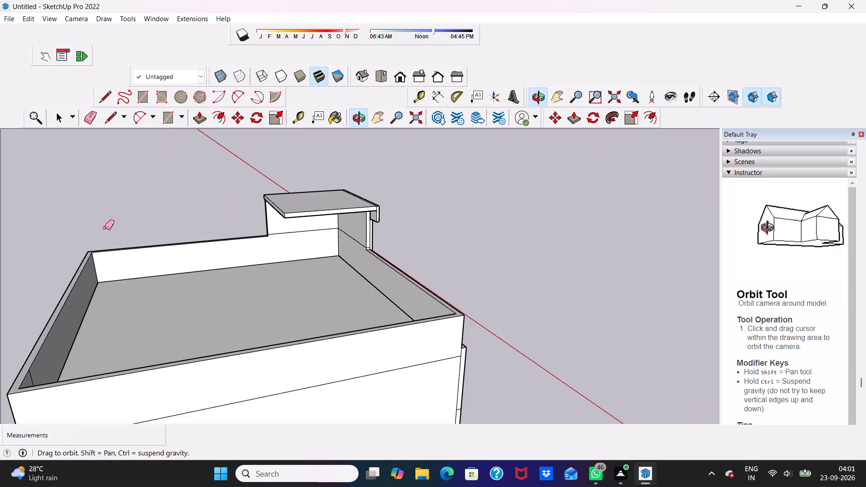
middle_click_drag(105, 228, 99, 231)
middle_click_drag(107, 226, 121, 220)
scroll(275, 193, "up", 2)
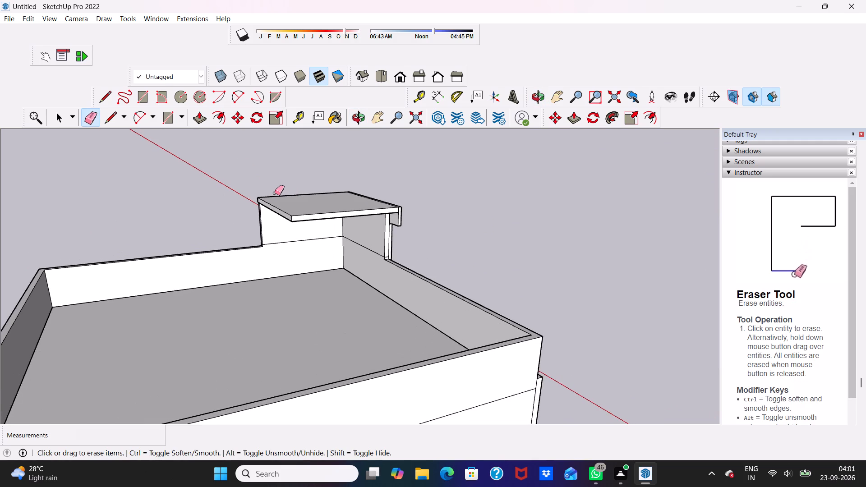
scroll(275, 193, "down", 8)
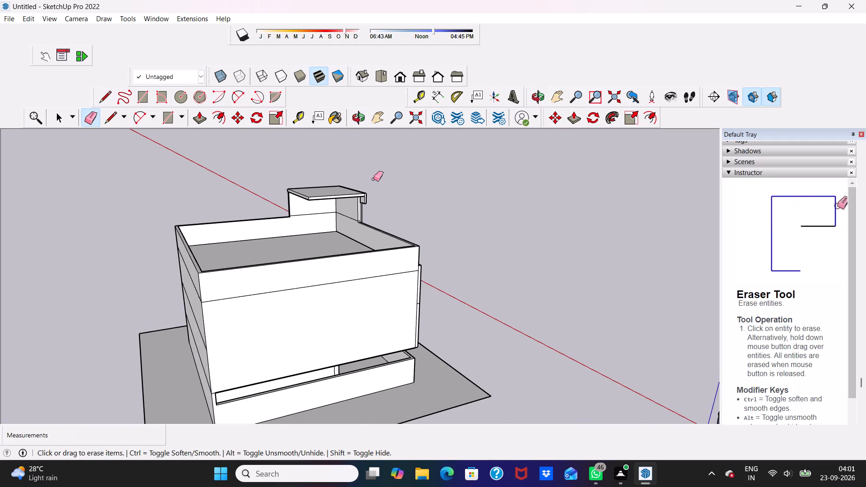
middle_click_drag(309, 196, 108, 220)
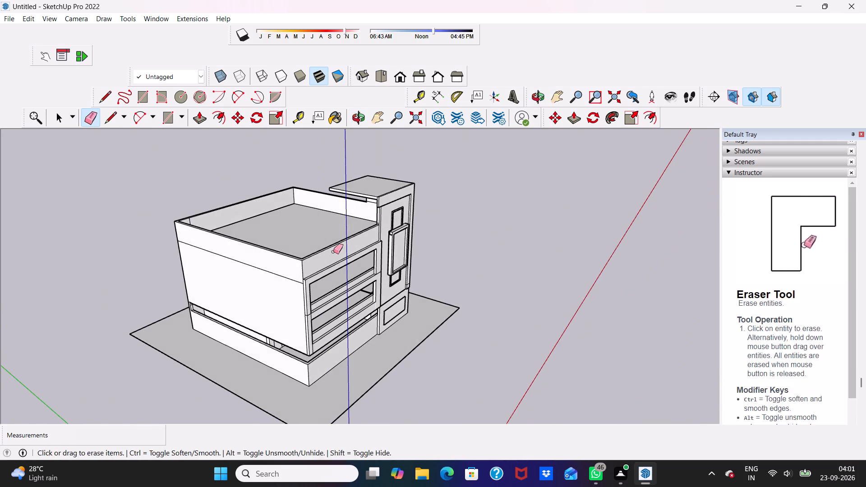
middle_click_drag(337, 250, 197, 212)
scroll(338, 220, "up", 2)
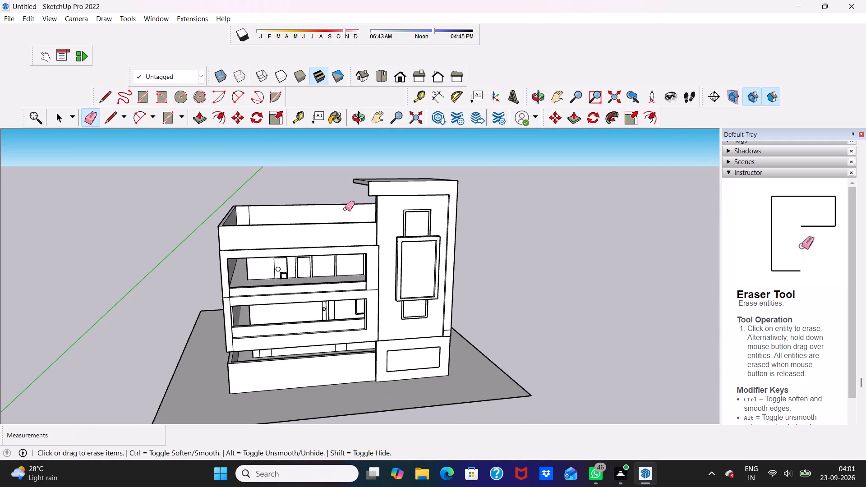
Erase the short vertical edge where the canopy slab's edge meets the end of the projecting frame.
scroll(332, 207, "down", 1)
middle_click_drag(393, 195, 513, 206)
scroll(449, 217, "up", 3)
scroll(364, 207, "up", 7)
scroll(372, 186, "down", 1)
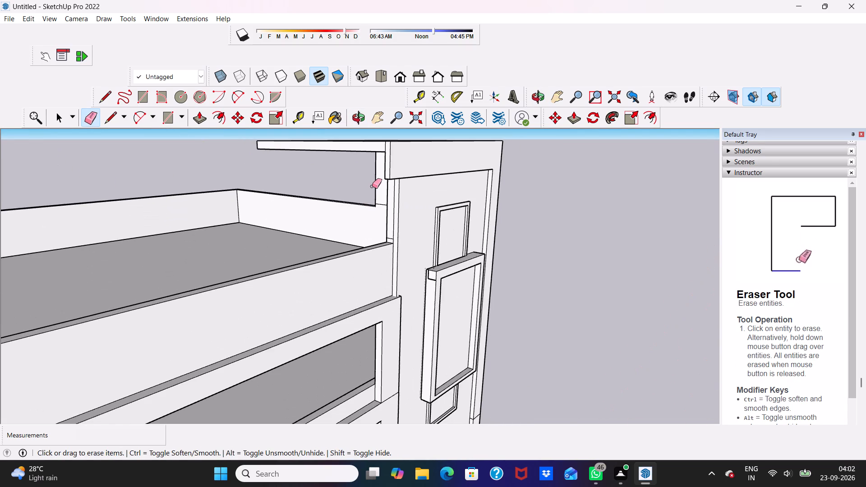
middle_click_drag(372, 186, 419, 203)
scroll(420, 170, "up", 5)
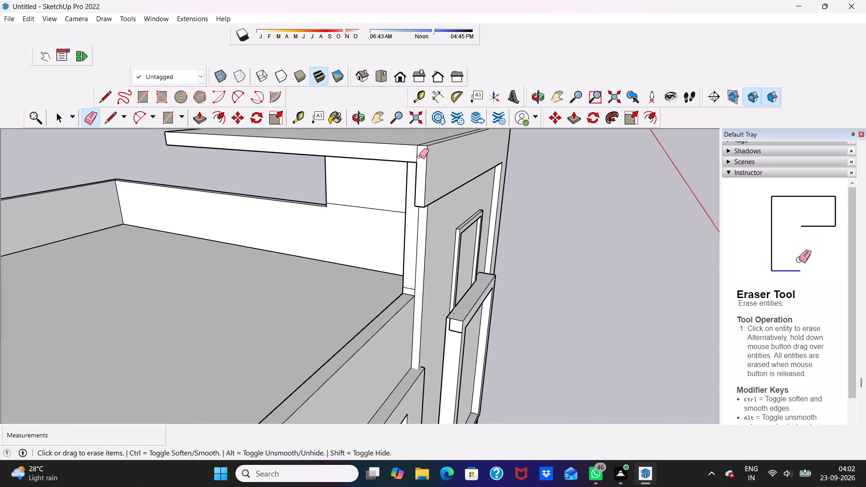
scroll(419, 156, "up", 7)
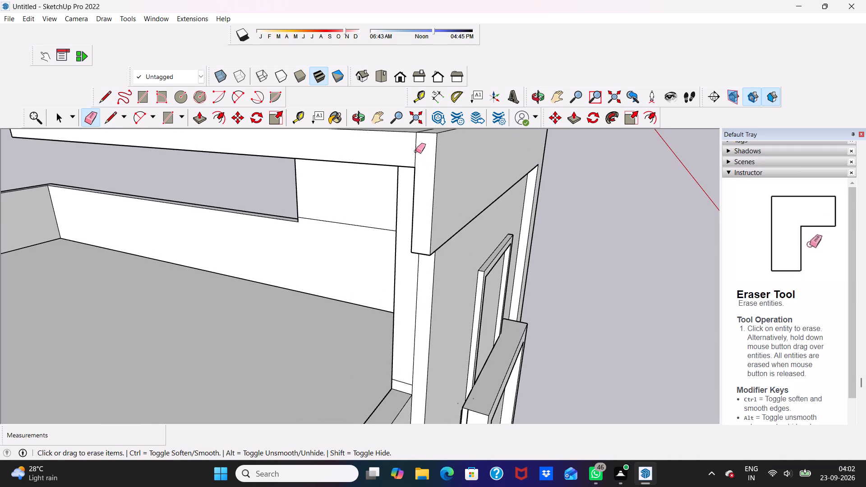
left_click(416, 151)
Examine the tower's projecting frame and canopy together with the building's front facade.
scroll(417, 169, "down", 3)
middle_click_drag(419, 178, 297, 156)
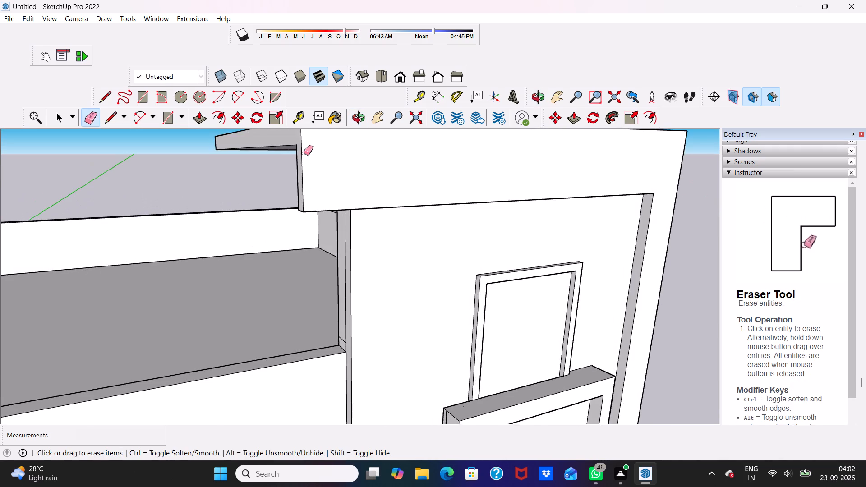
scroll(306, 156, "down", 4)
middle_click_drag(409, 188, 363, 182)
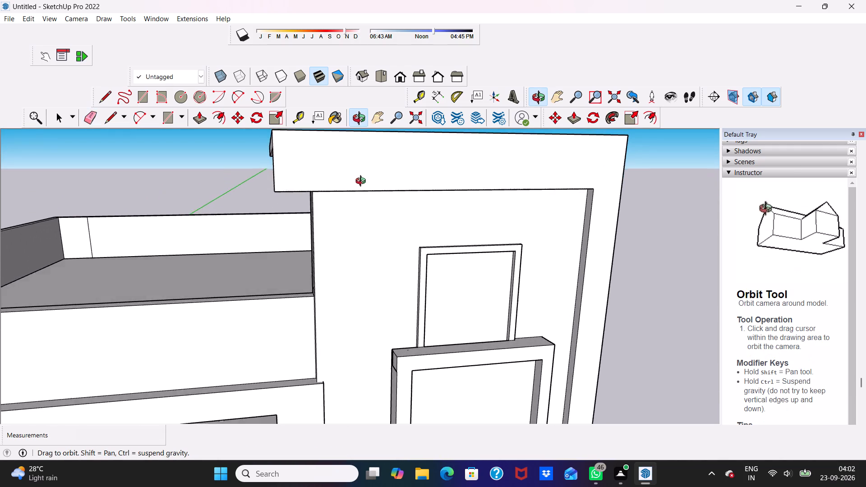
middle_click_drag(363, 182, 354, 195)
scroll(353, 182, "down", 5)
scroll(407, 184, "down", 4)
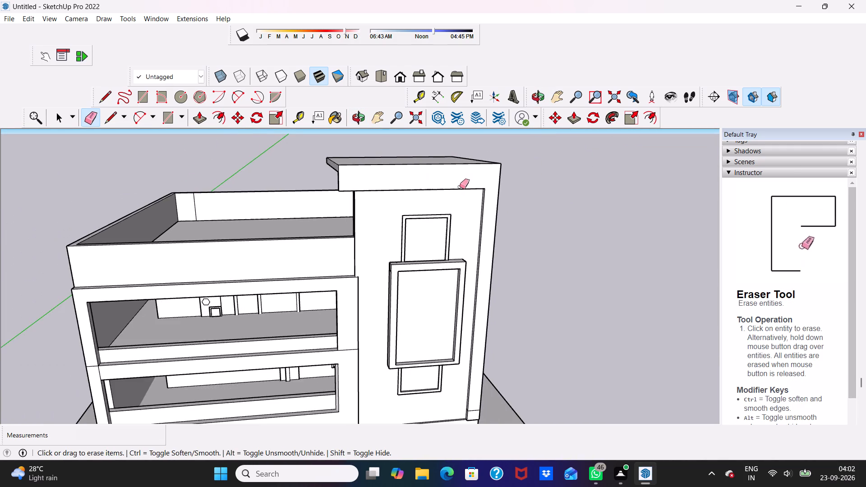
scroll(460, 187, "down", 6)
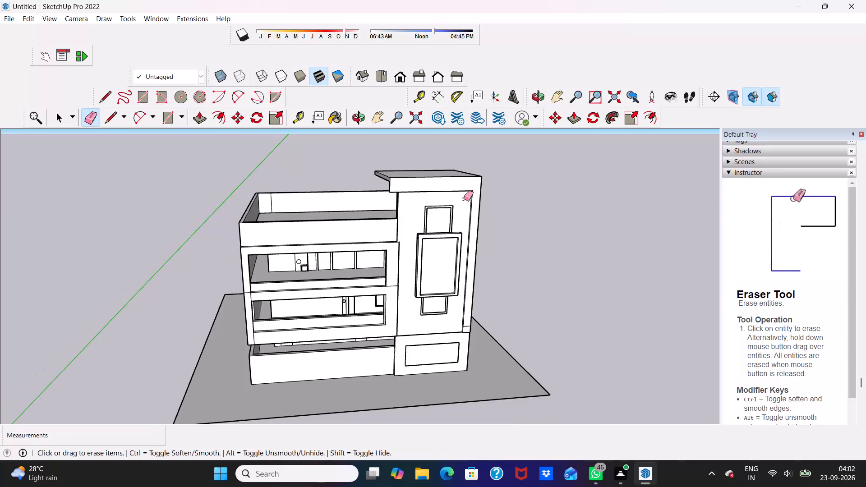
scroll(464, 199, "down", 1)
scroll(258, 210, "up", 6)
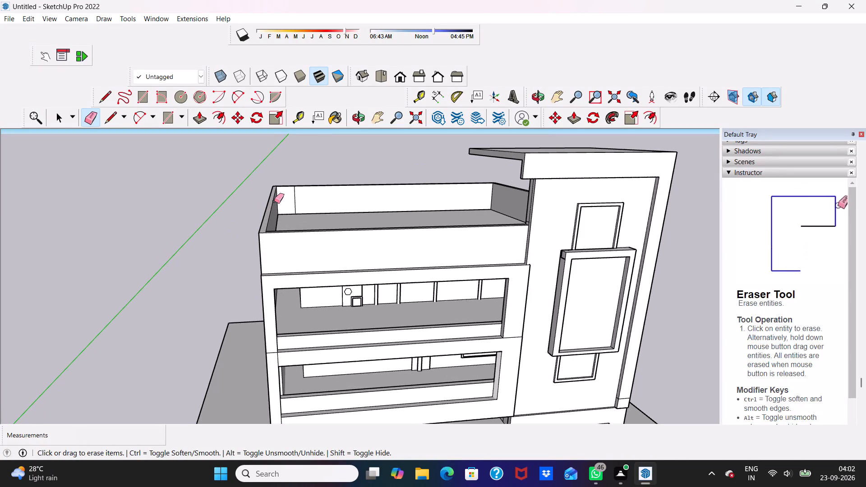
Draw an upright rectangle about 2' 7" by 1' 1" on the roof parapet's front face, near the end away from the tower.
scroll(275, 206, "up", 1)
key("space")
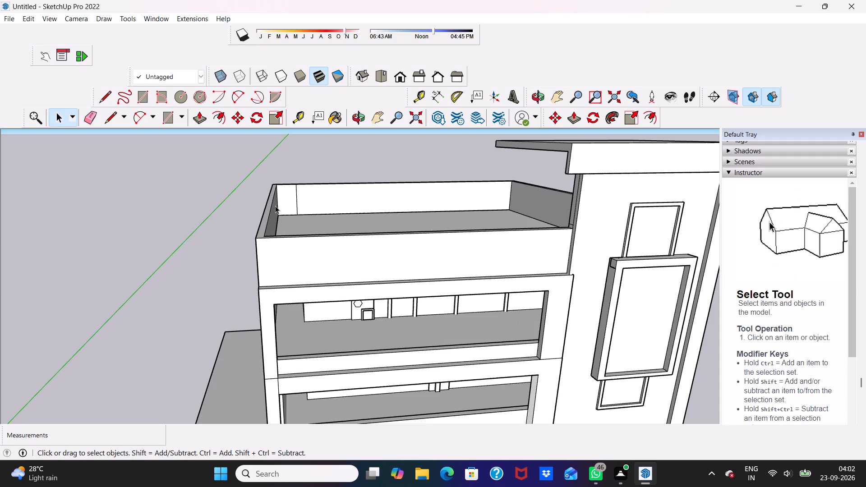
scroll(209, 229, "down", 4)
middle_click_drag(290, 269, 284, 237)
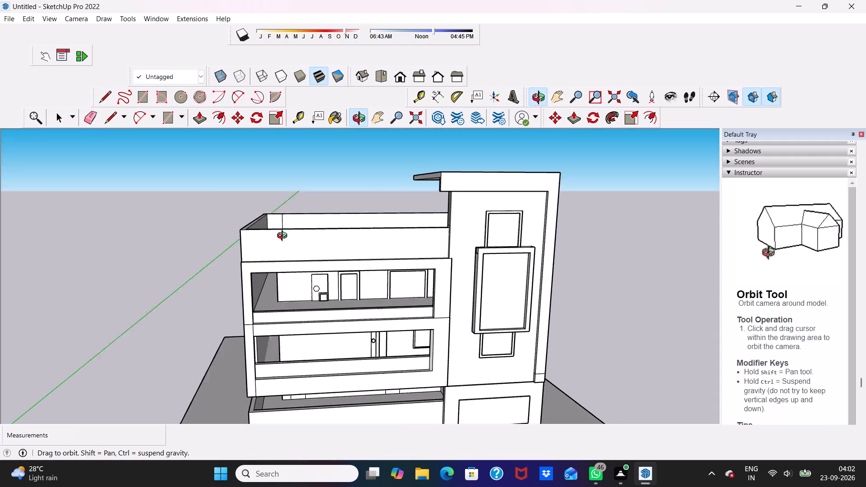
middle_click_drag(284, 237, 279, 237)
scroll(279, 237, "up", 2)
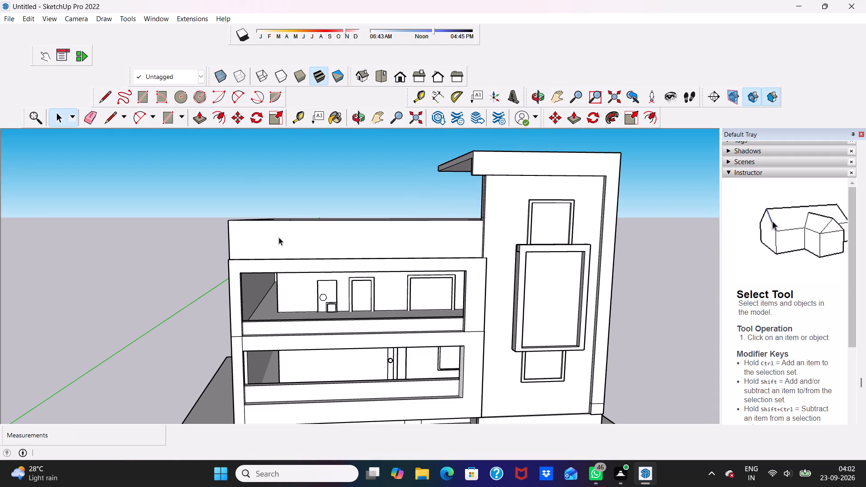
scroll(279, 237, "up", 1)
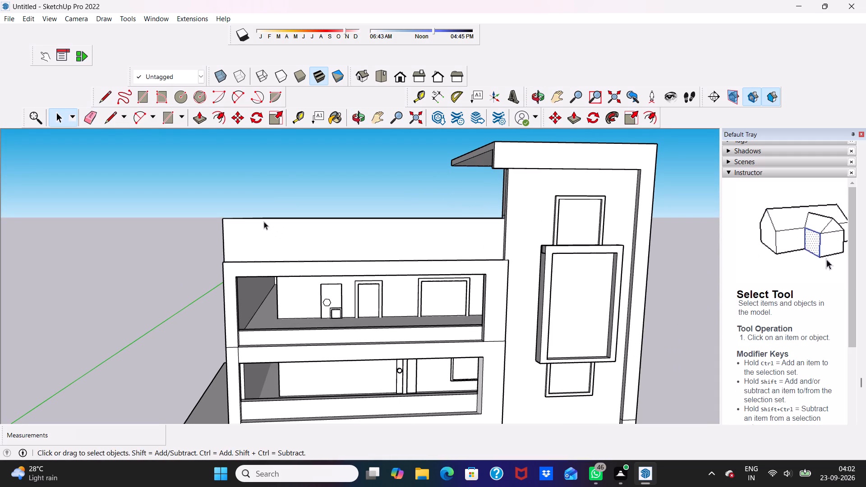
left_click(143, 97)
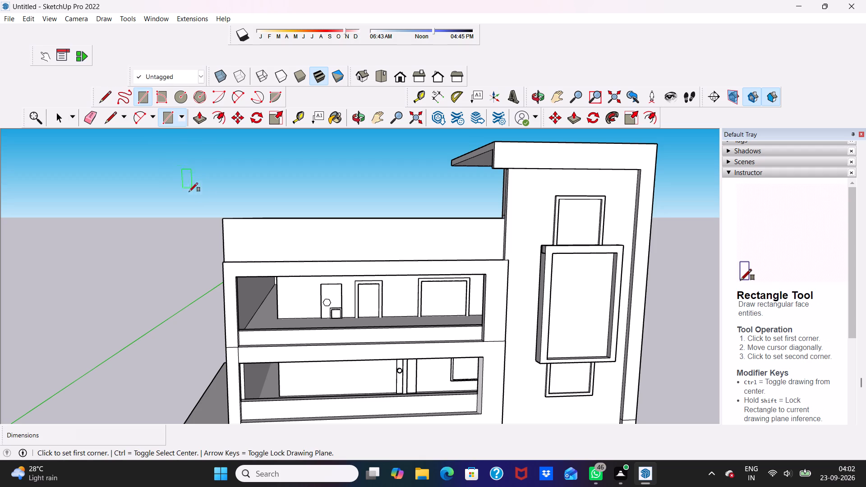
left_click(238, 234)
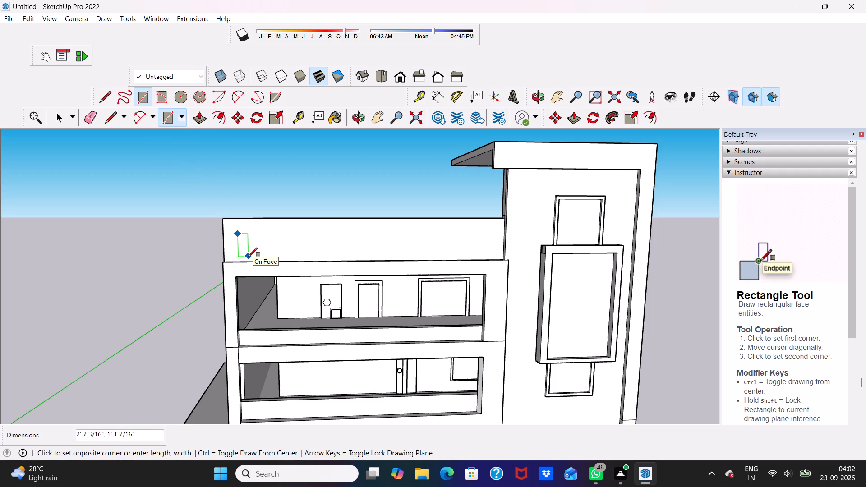
left_click(249, 257)
scroll(235, 224, "up", 3)
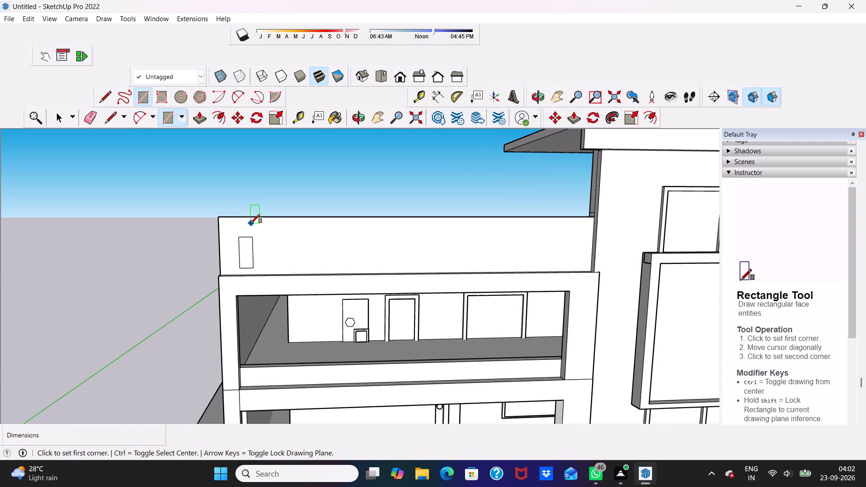
Push the small upright rectangle 9" through the roof parapet to cut a narrow opening near its outer end.
key("space")
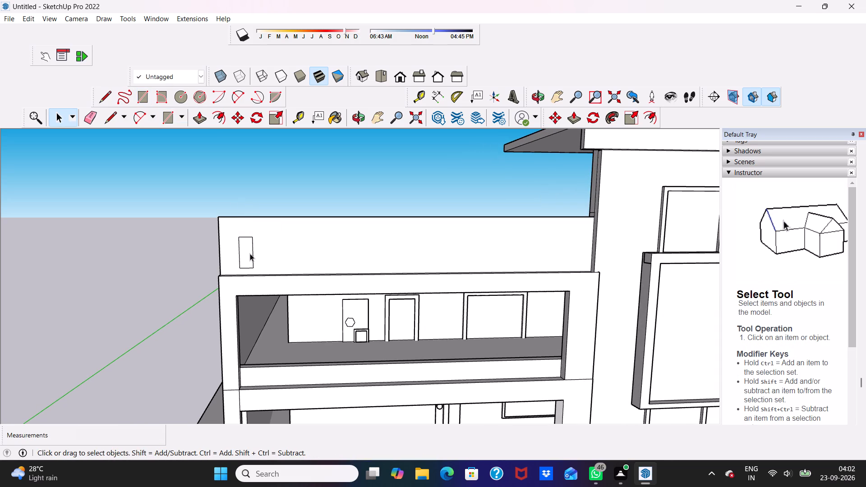
left_click(250, 253)
left_click(201, 114)
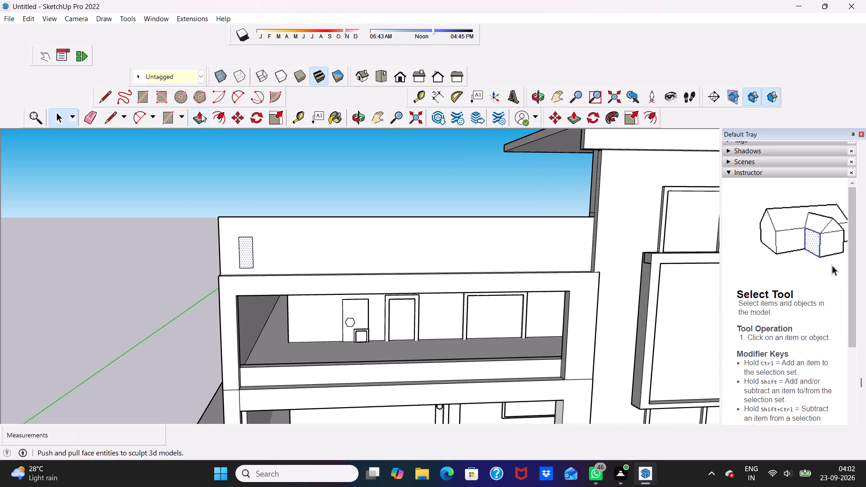
scroll(244, 243, "up", 4)
left_click(243, 249)
scroll(252, 198, "down", 2)
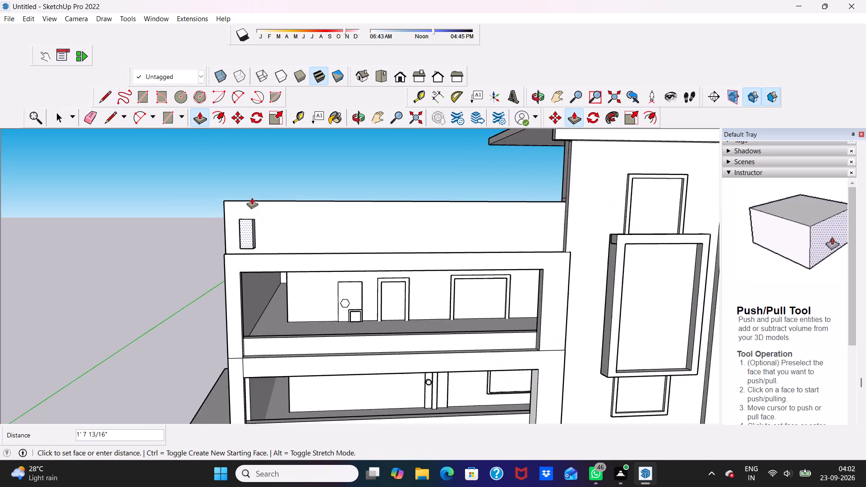
scroll(252, 198, "down", 1)
middle_click_drag(252, 198, 230, 302)
scroll(234, 282, "up", 3)
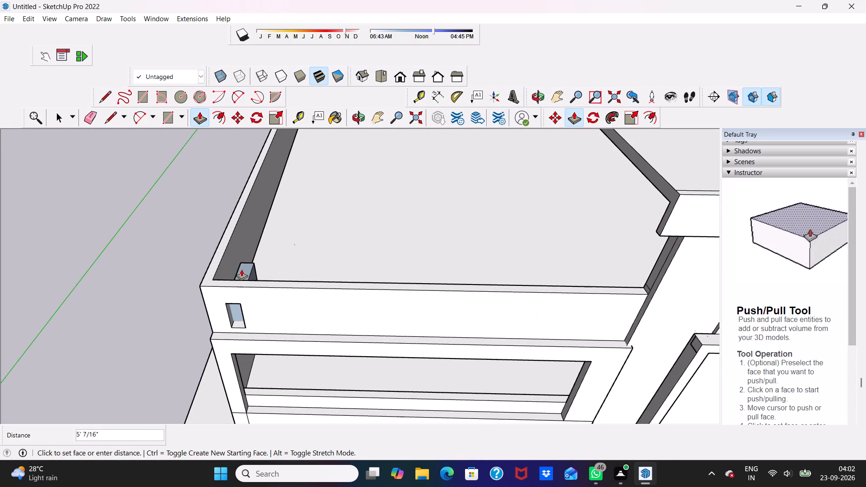
scroll(234, 282, "up", 4)
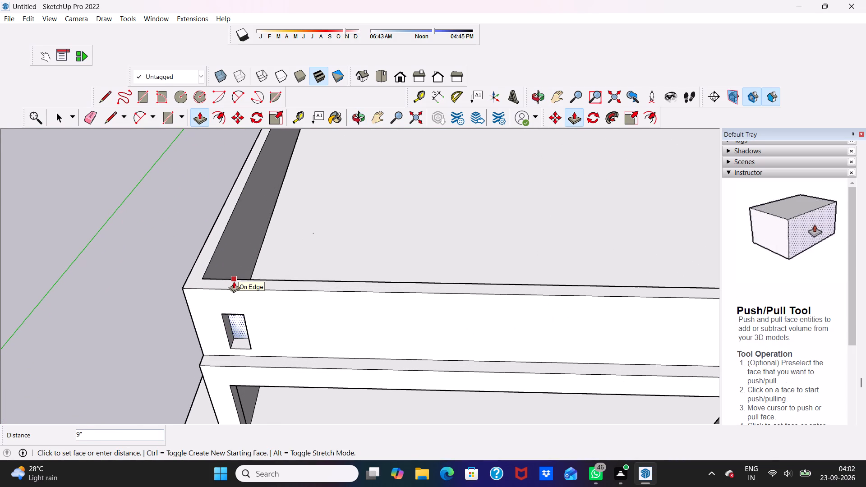
left_click(234, 281)
Draw a rectangle about 13' by 3' on the parapet's front face, from its top edge to the tower side.
middle_click_drag(266, 328, 264, 240)
scroll(263, 217, "down", 3)
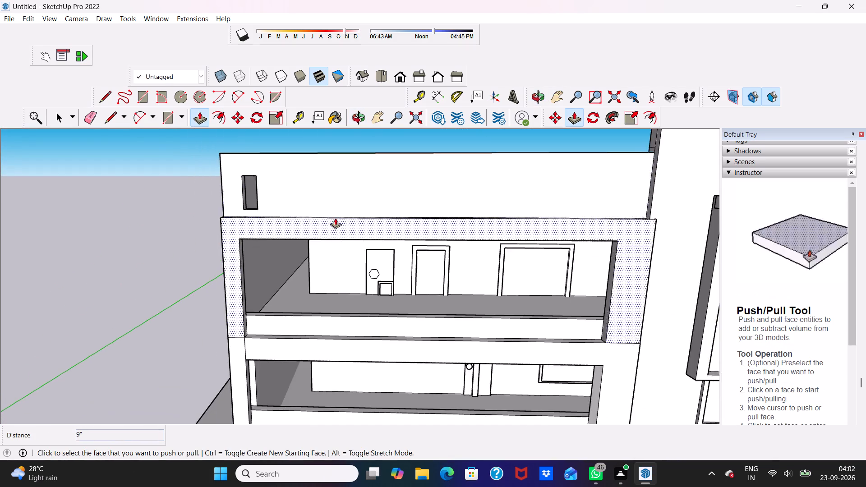
scroll(335, 218, "down", 5)
key("space")
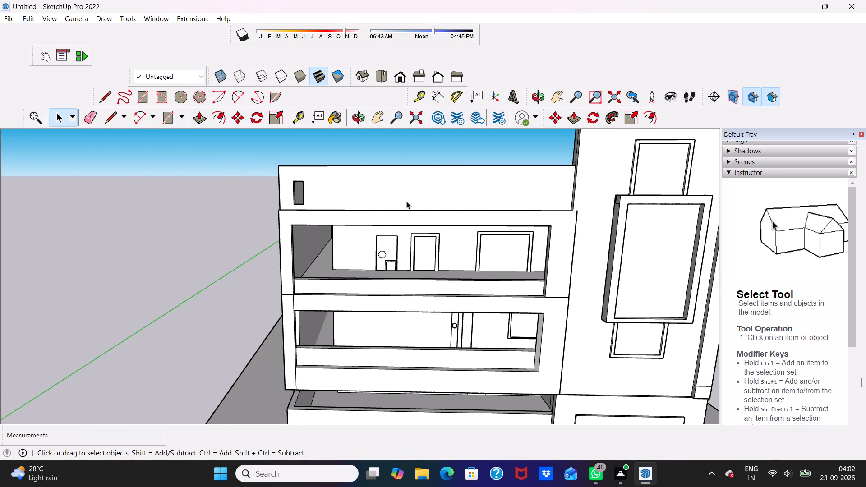
left_click(143, 94)
scroll(469, 175, "up", 3)
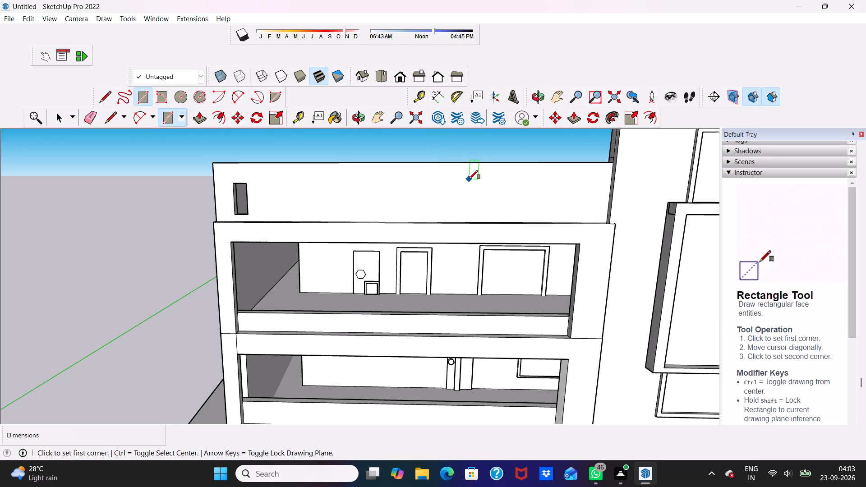
left_click(449, 165)
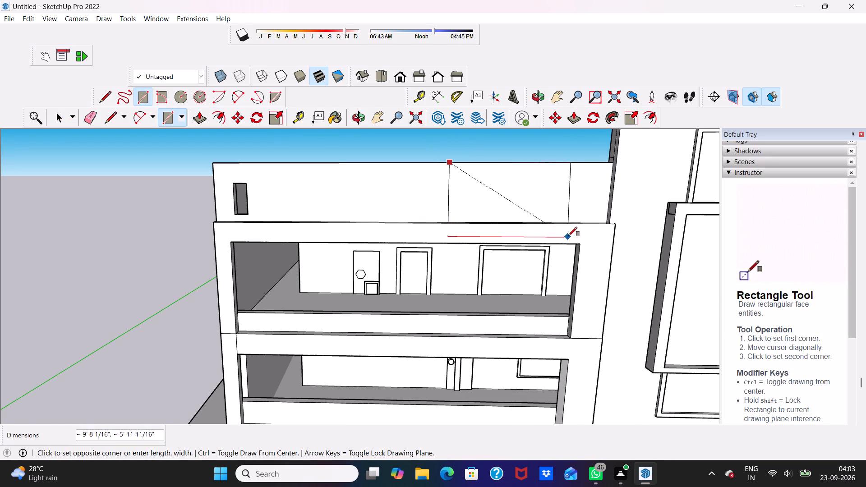
scroll(608, 200, "up", 1)
left_click(608, 200)
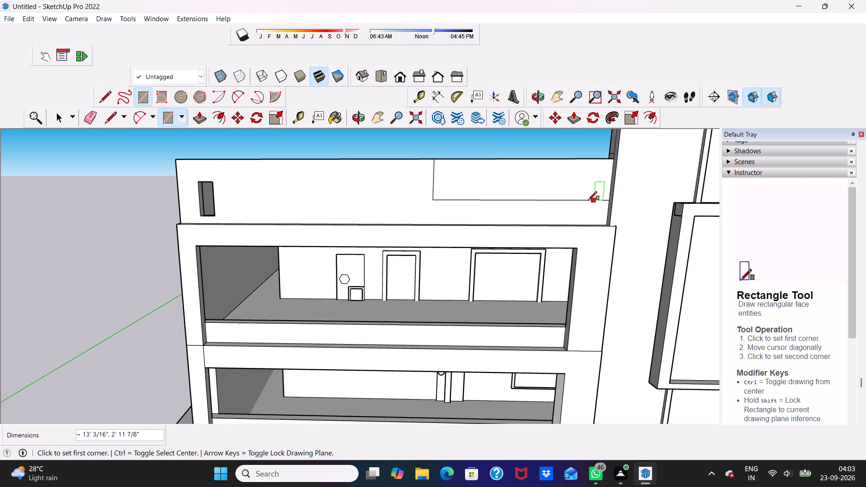
key("space")
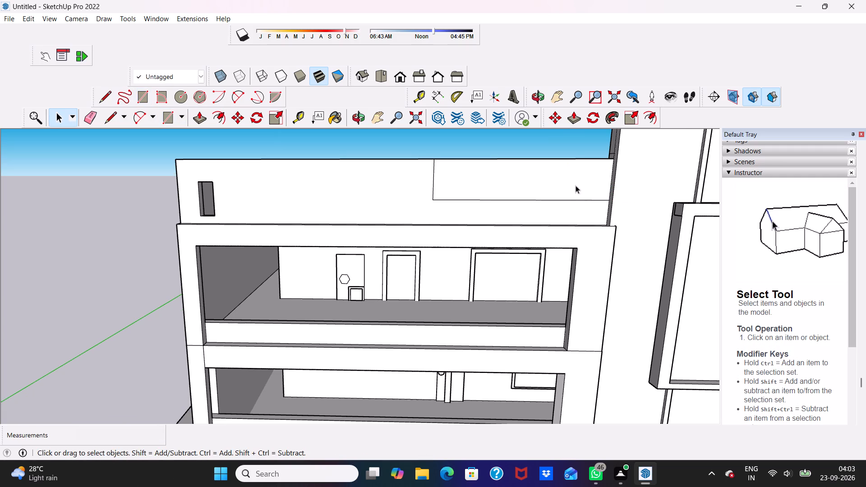
Push the large rectangle beside the tower back 9" through the parapet to lower that section.
left_click(560, 179)
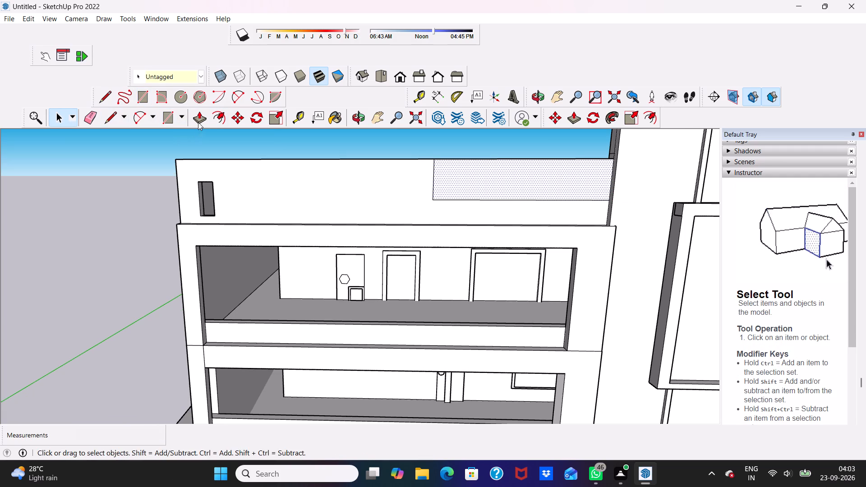
left_click(199, 118)
scroll(519, 184, "up", 3)
left_click(516, 177)
scroll(516, 177, "down", 1)
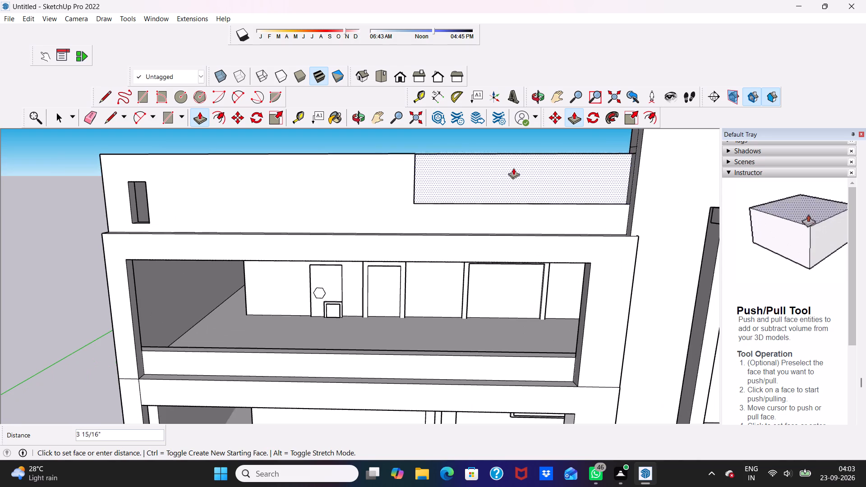
scroll(506, 158, "down", 3)
middle_click_drag(506, 159, 505, 264)
scroll(481, 234, "up", 2)
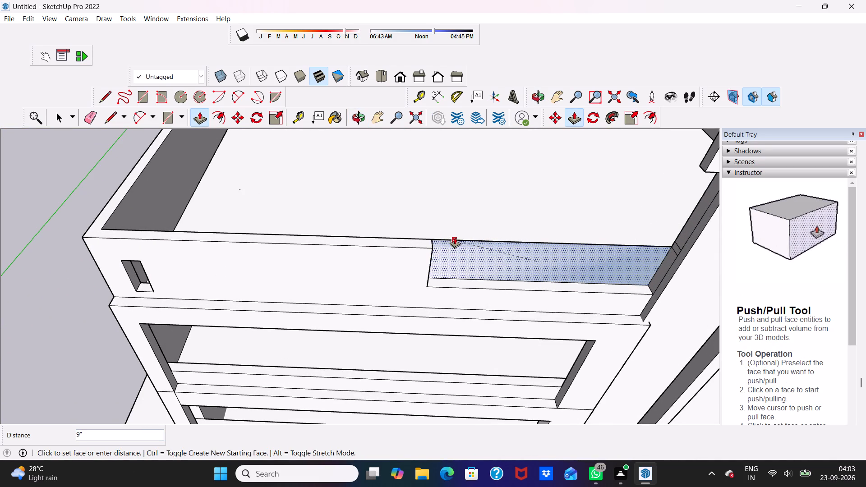
left_click(455, 237)
Erase the stray short cross edges and the vertical edge on the tower's side face beside the lowered parapet.
scroll(499, 259, "down", 2)
middle_click_drag(506, 263, 517, 207)
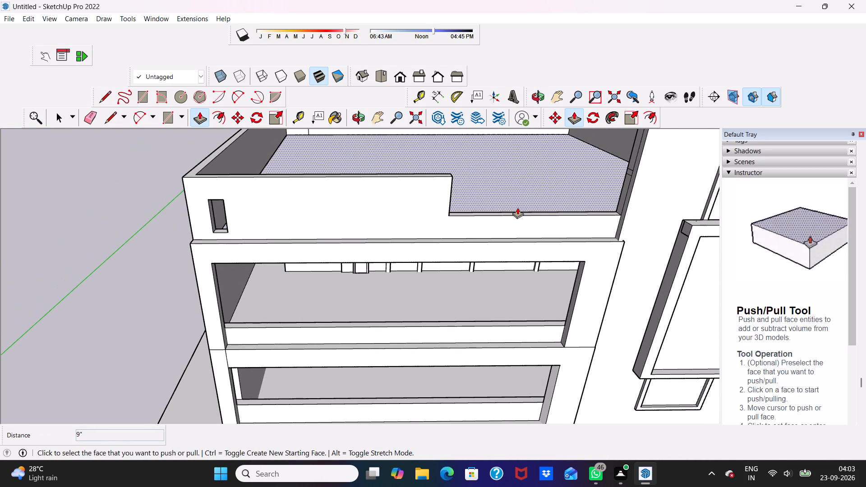
key("space")
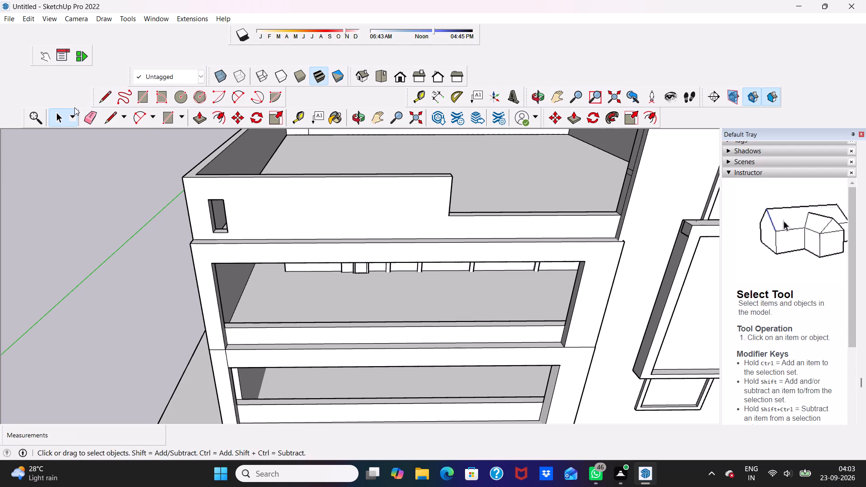
left_click(90, 116)
scroll(505, 239, "down", 1)
middle_click_drag(569, 208, 617, 223)
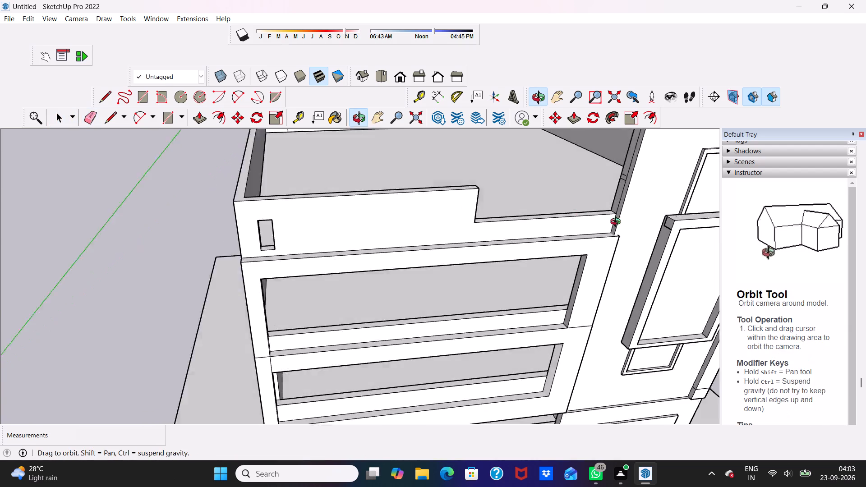
middle_click_drag(617, 223, 652, 231)
scroll(637, 181, "up", 6)
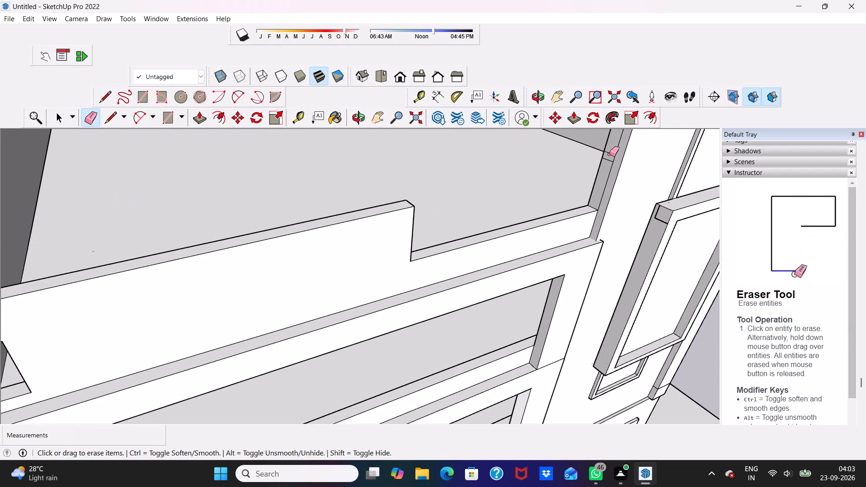
left_click(609, 154)
left_click(607, 159)
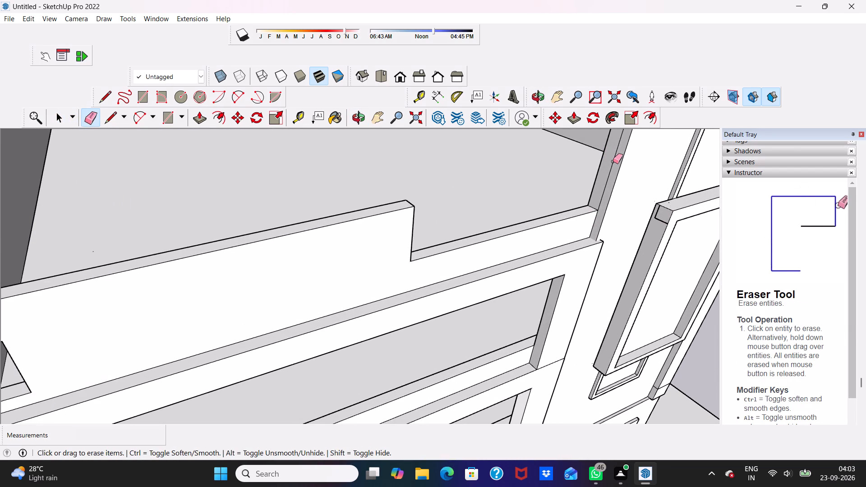
left_click(613, 161)
scroll(613, 161, "down", 3)
left_click(615, 150)
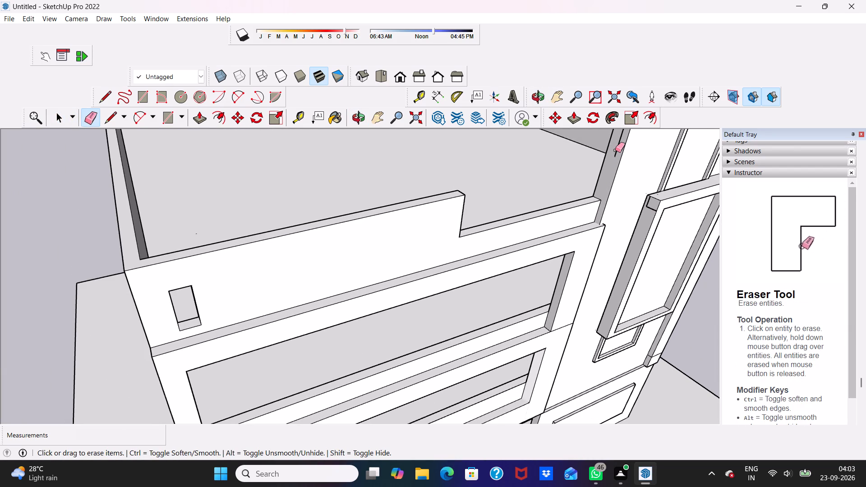
left_click(617, 150)
Examine the stepped parapet and the tower from around the whole building.
scroll(617, 151, "down", 2)
scroll(611, 157, "up", 1)
scroll(609, 161, "down", 13)
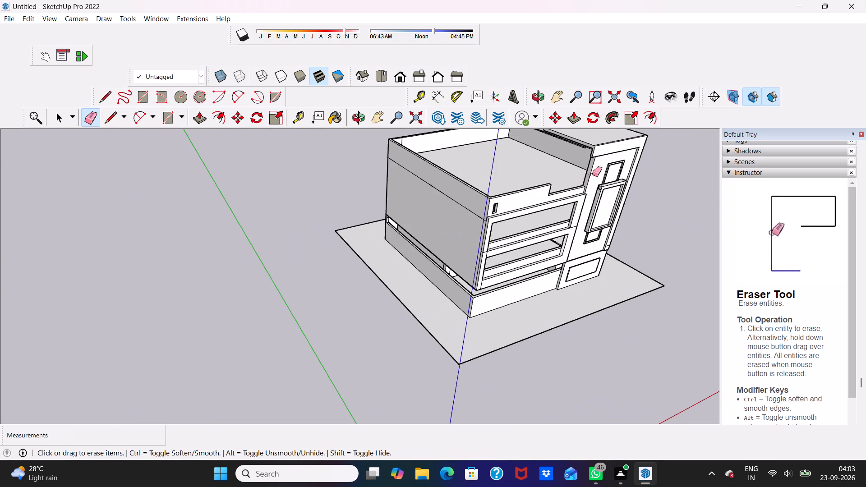
middle_click_drag(586, 157, 654, 131)
middle_click_drag(651, 133, 493, 165)
middle_click_drag(481, 168, 475, 169)
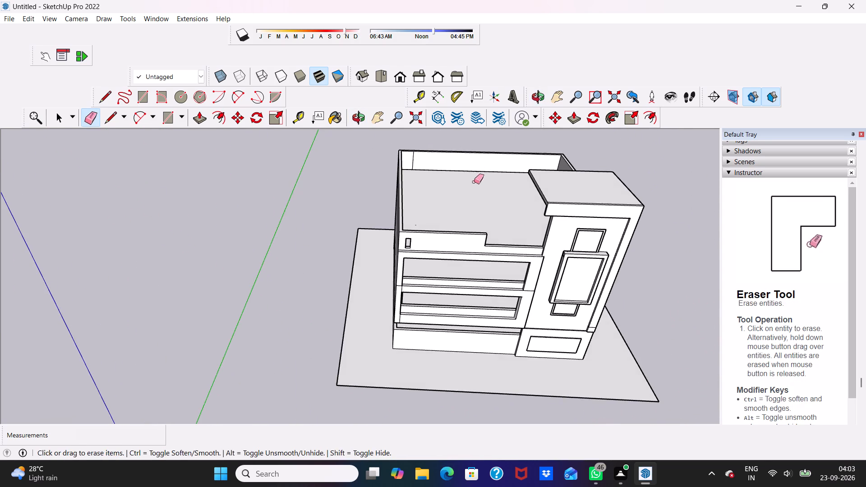
middle_click_drag(502, 209, 717, 186)
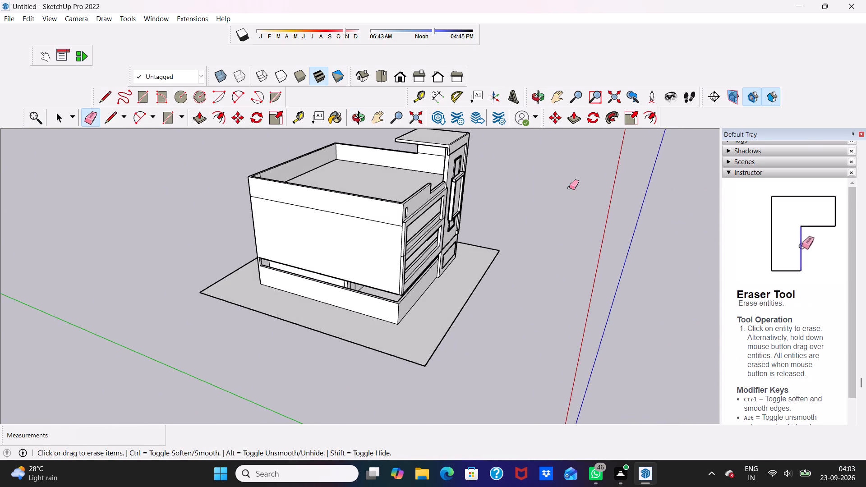
scroll(425, 193, "down", 2)
middle_click_drag(430, 203, 215, 160)
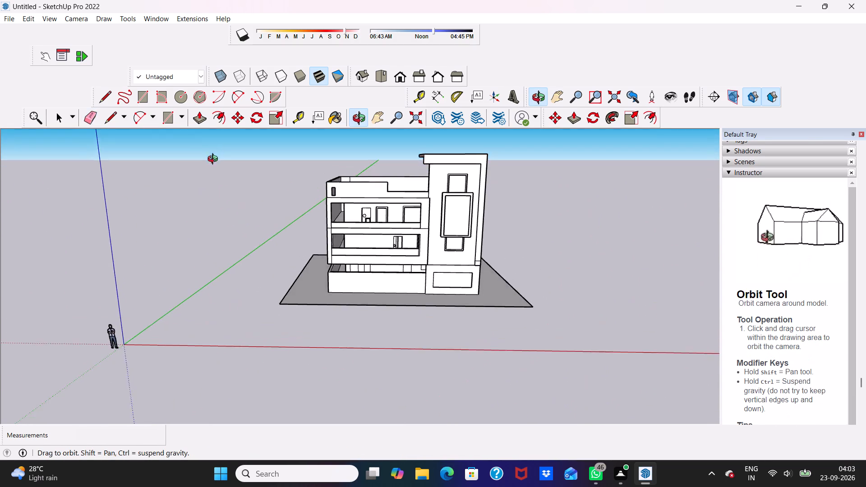
middle_click_drag(215, 160, 211, 164)
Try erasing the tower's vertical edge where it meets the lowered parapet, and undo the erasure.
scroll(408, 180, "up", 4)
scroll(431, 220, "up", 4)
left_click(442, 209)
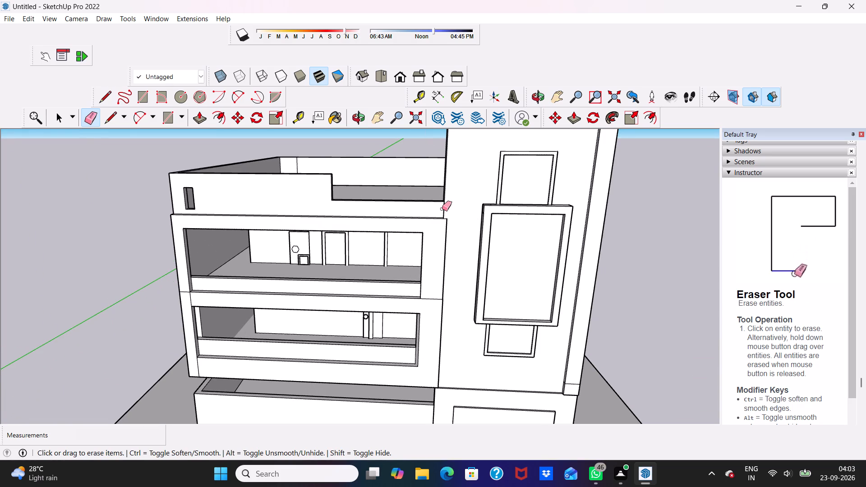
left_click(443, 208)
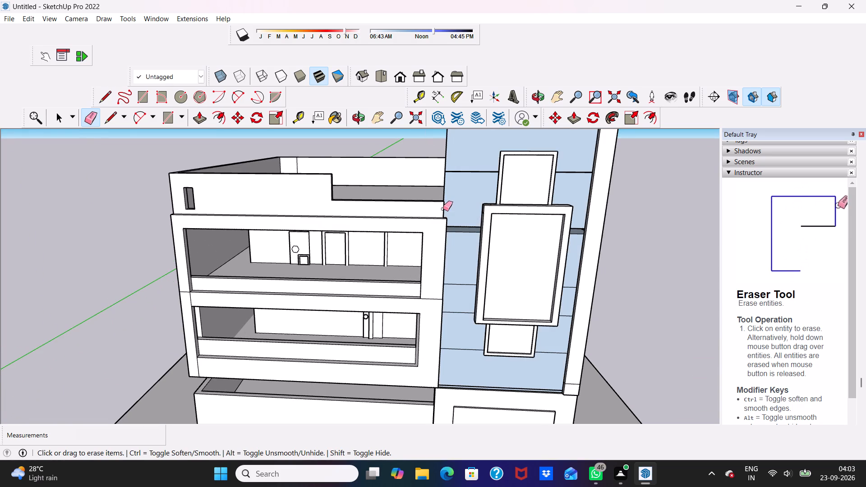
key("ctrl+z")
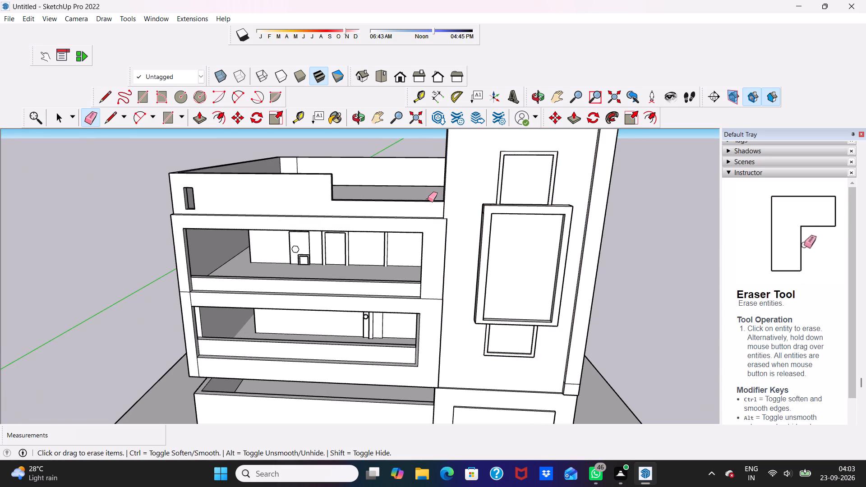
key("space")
Draw a circle of about 3 5/8" radius near the top of the parapet step's vertical end face.
scroll(428, 200, "up", 2)
scroll(367, 180, "up", 4)
middle_click_drag(284, 212, 235, 228)
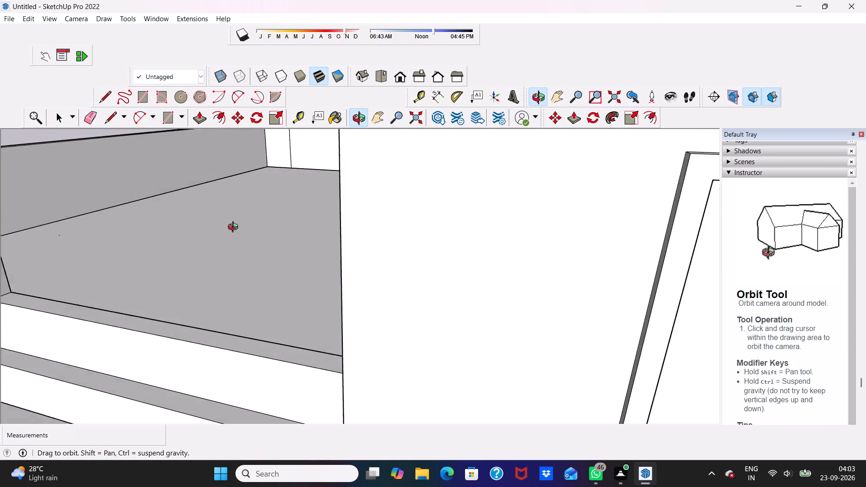
middle_click_drag(235, 228, 260, 232)
left_click(182, 90)
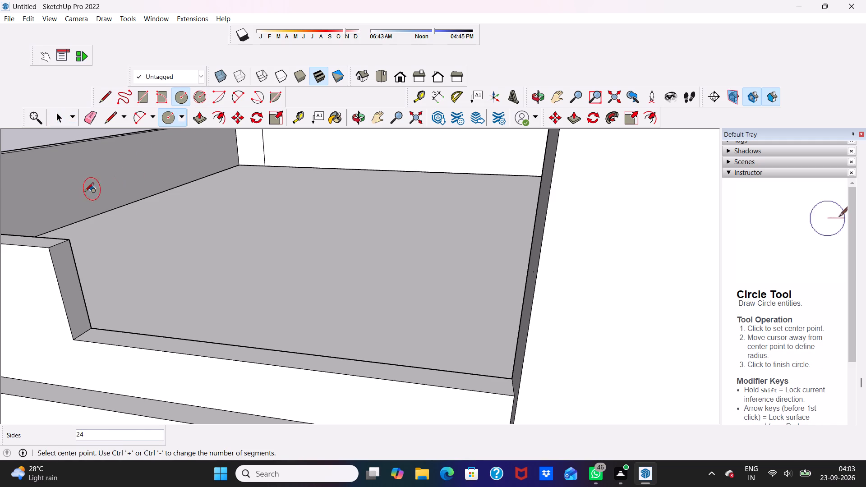
left_click(64, 253)
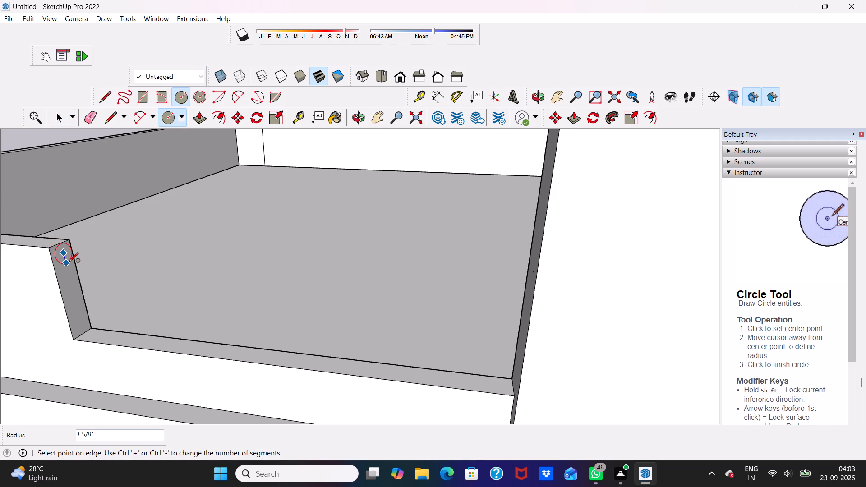
left_click(69, 262)
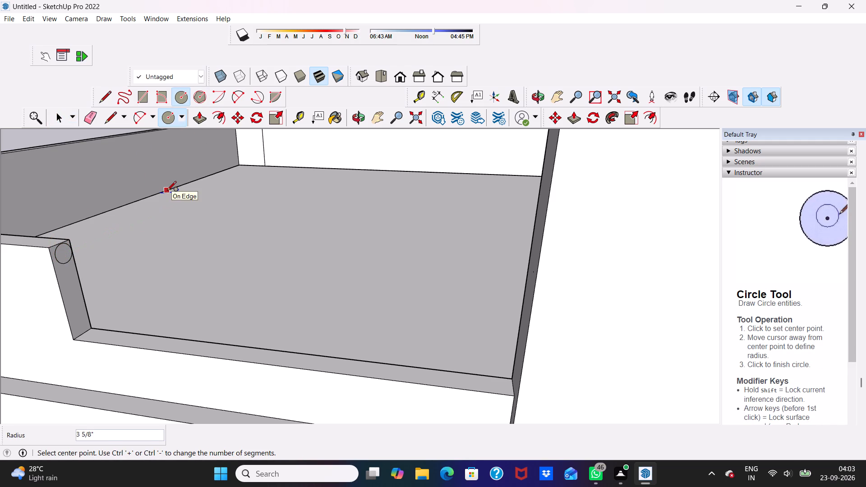
key("space")
Copy the circle twice straight down the parapet step's end face, making a vertical row of three circles.
double_click(66, 254)
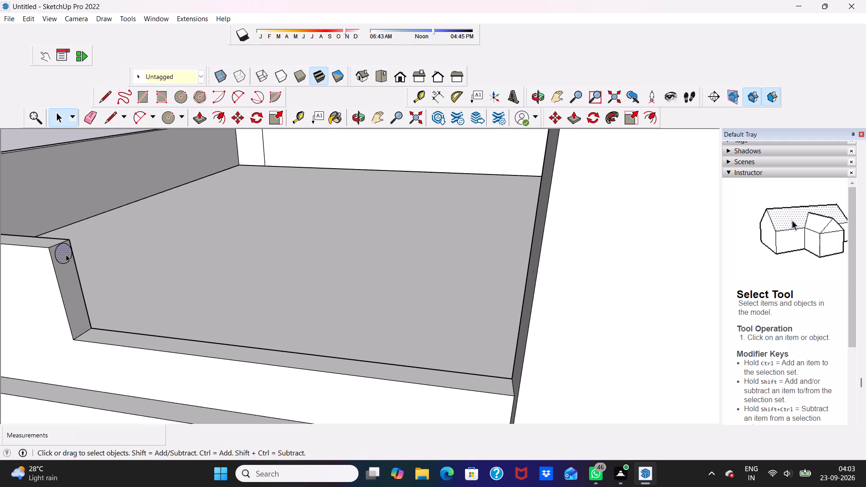
left_click(235, 119)
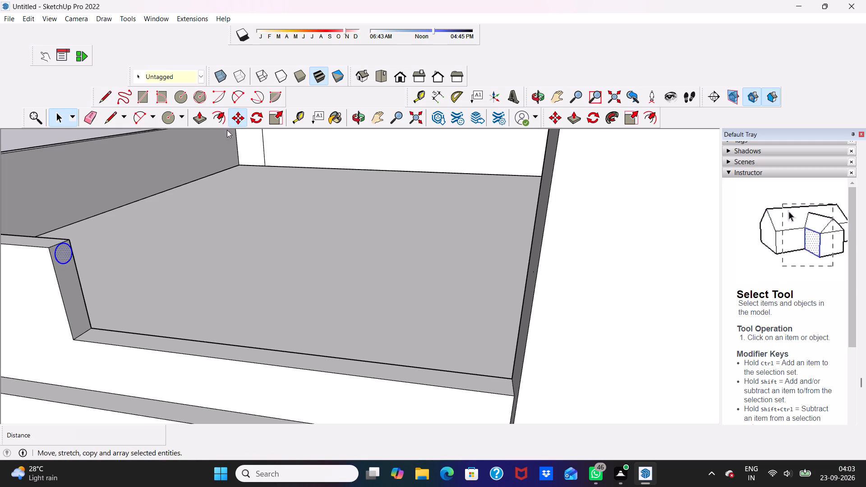
left_click(60, 255)
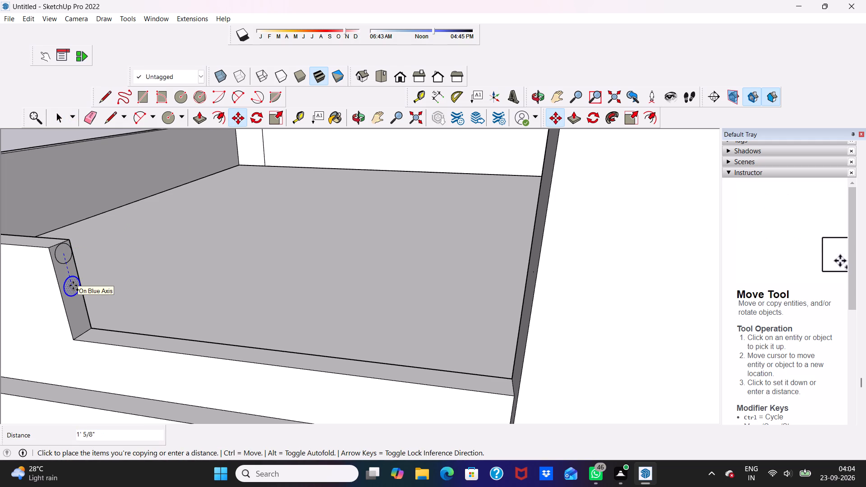
left_click(72, 279)
left_click(72, 283)
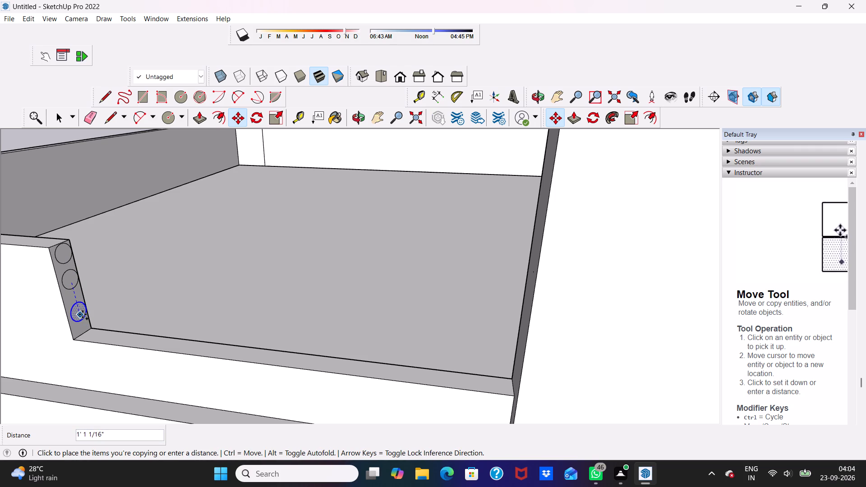
left_click(83, 314)
scroll(146, 278, "down", 3)
scroll(190, 250, "down", 4)
middle_click_drag(157, 255, 268, 259)
scroll(291, 261, "up", 1)
key("space")
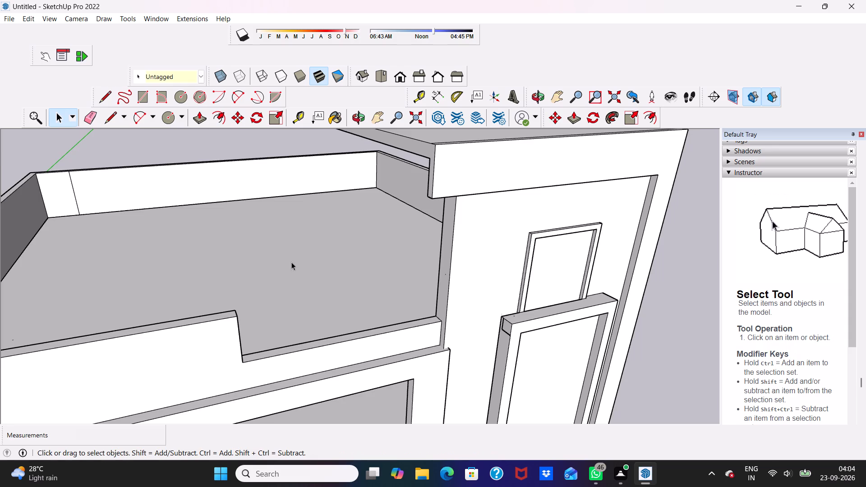
Push/Pull the lowest circle across the lowered parapet section to the tower's side face, about 13' 3/16".
scroll(272, 278, "down", 1)
middle_click_drag(275, 283, 54, 269)
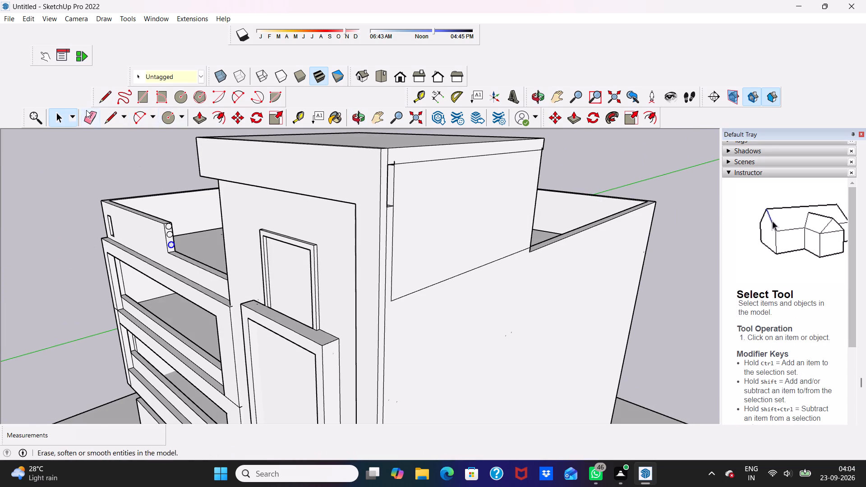
left_click(205, 116)
scroll(178, 204, "up", 10)
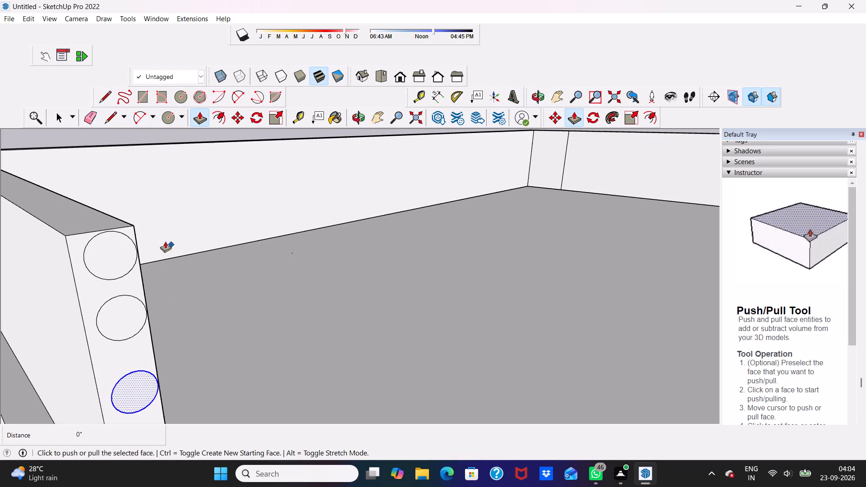
left_click(132, 385)
scroll(137, 367, "down", 4)
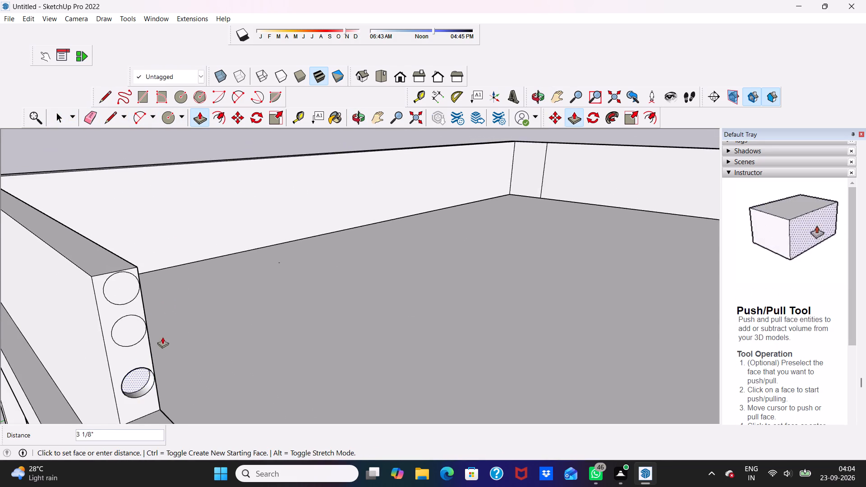
scroll(162, 337, "down", 11)
scroll(243, 408, "down", 1)
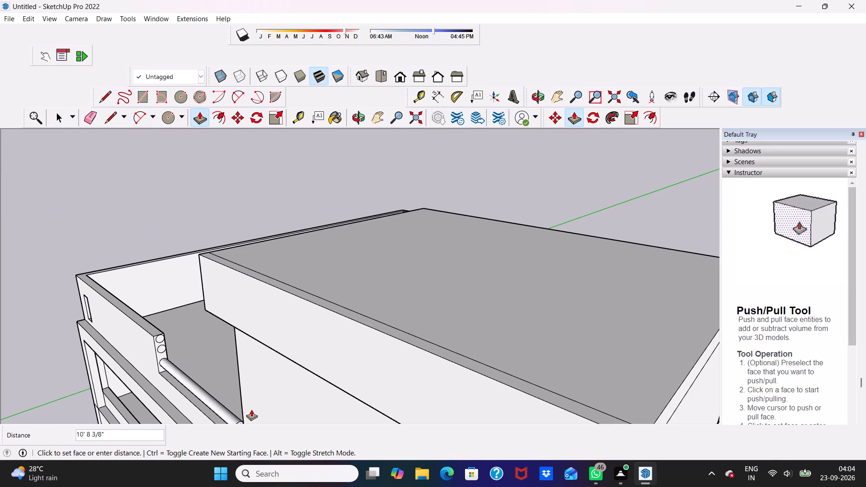
scroll(252, 409, "down", 1)
middle_click_drag(253, 409, 395, 331)
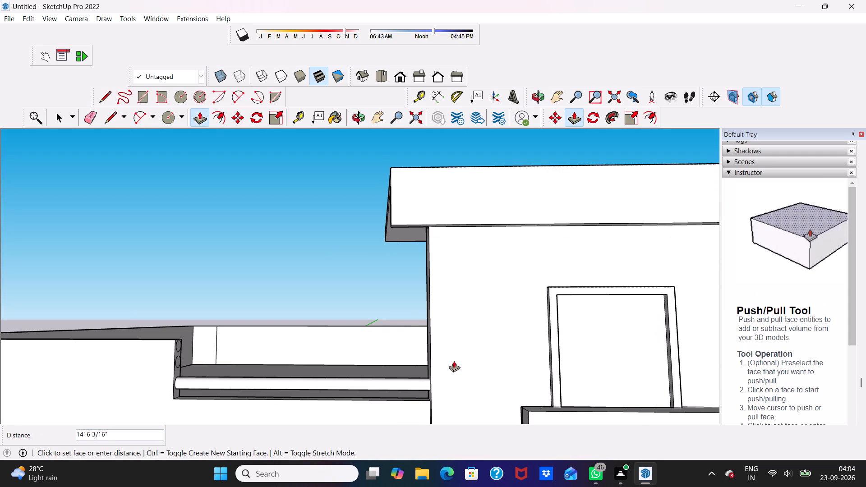
left_click(433, 366)
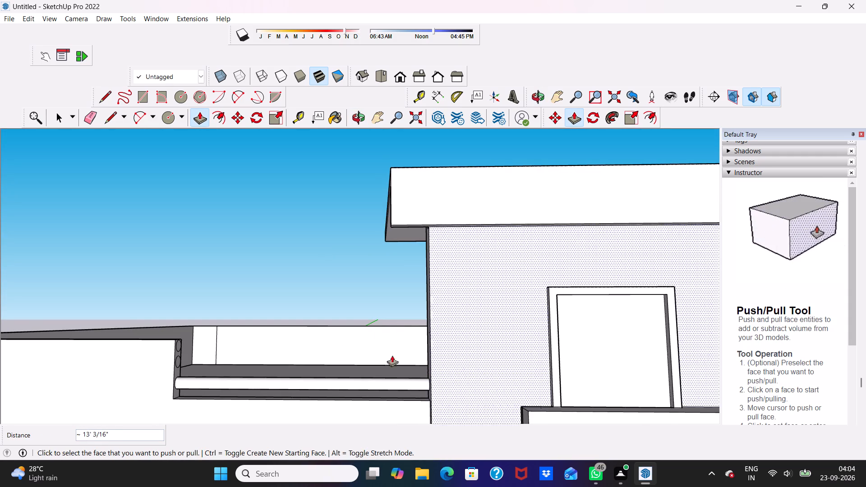
Push/Pull the middle circle to the tower's side face as a second railing pipe, about 13' 3/16" long.
scroll(157, 325, "up", 4)
scroll(220, 375, "up", 2)
scroll(163, 337, "down", 16)
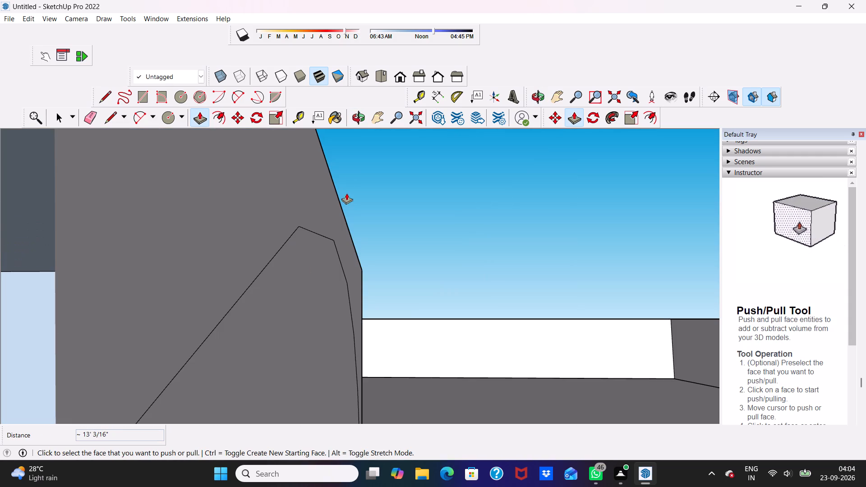
left_click(400, 75)
scroll(390, 151, "down", 10)
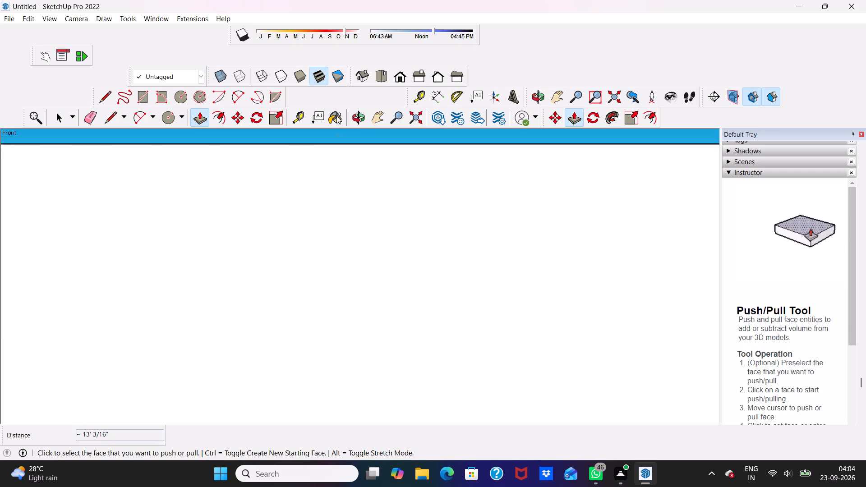
scroll(336, 116, "down", 13)
scroll(349, 205, "down", 1)
middle_click_drag(349, 205, 328, 271)
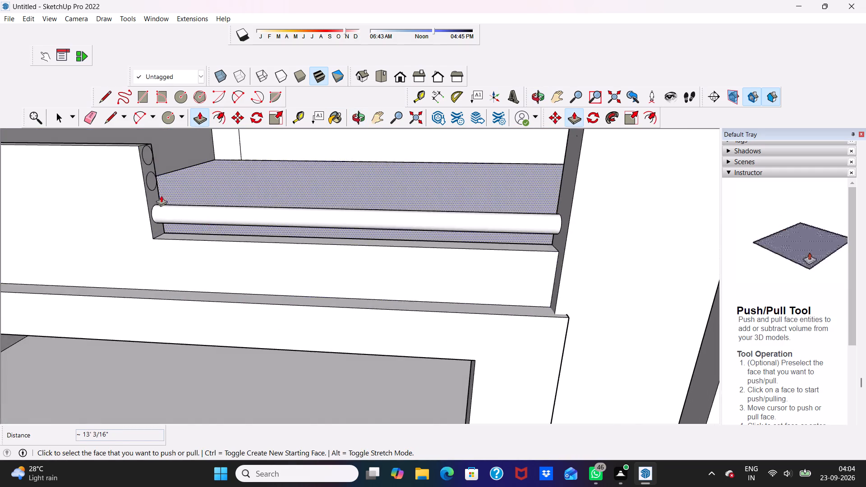
scroll(161, 165, "up", 3)
left_click(105, 234)
scroll(132, 244, "down", 8)
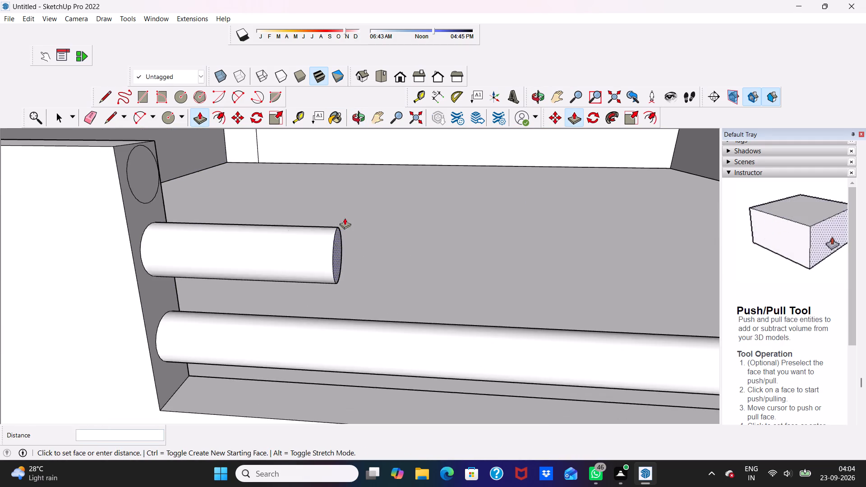
scroll(345, 218, "down", 3)
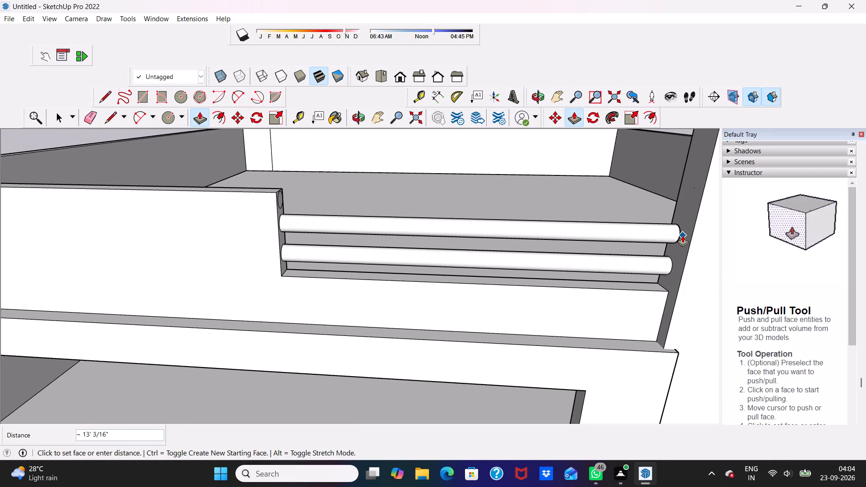
left_click(682, 235)
Push/Pull the top circle to the tower's side face to form the third railing pipe.
scroll(372, 224, "up", 2)
scroll(266, 189, "up", 2)
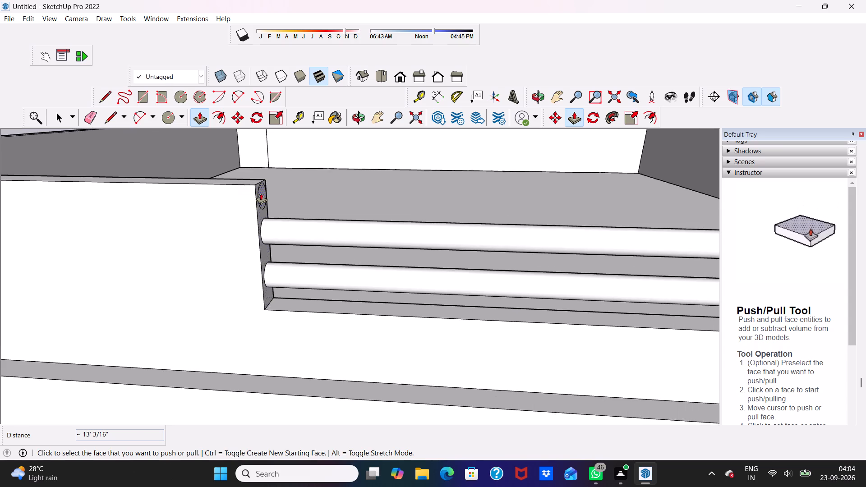
scroll(261, 193, "up", 6)
scroll(231, 192, "down", 4)
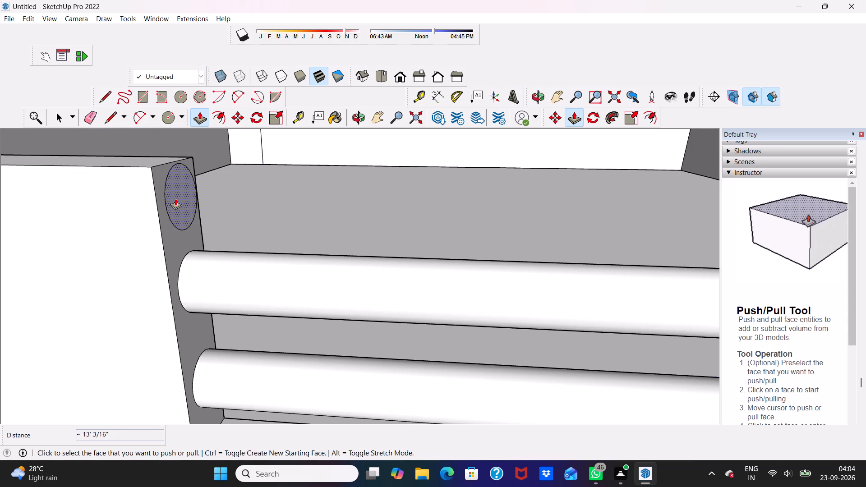
left_click(175, 198)
scroll(183, 199, "down", 15)
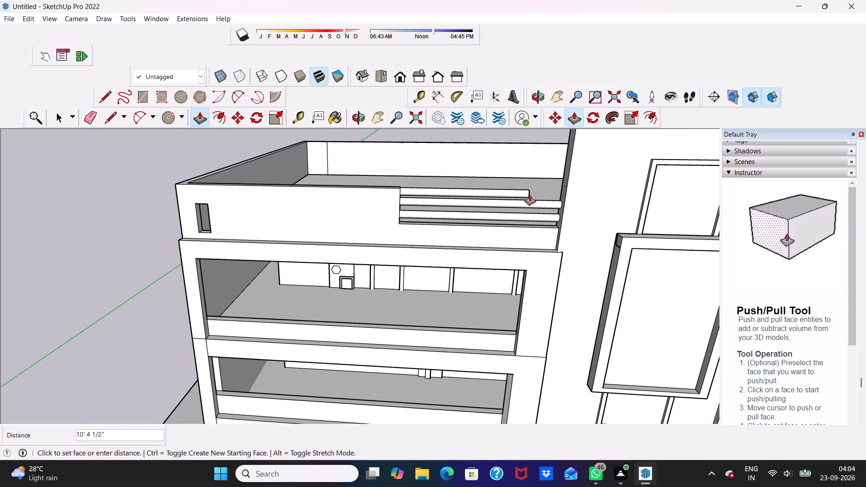
left_click(561, 200)
scroll(450, 221, "down", 3)
middle_click_drag(450, 221, 453, 175)
left_click(453, 179)
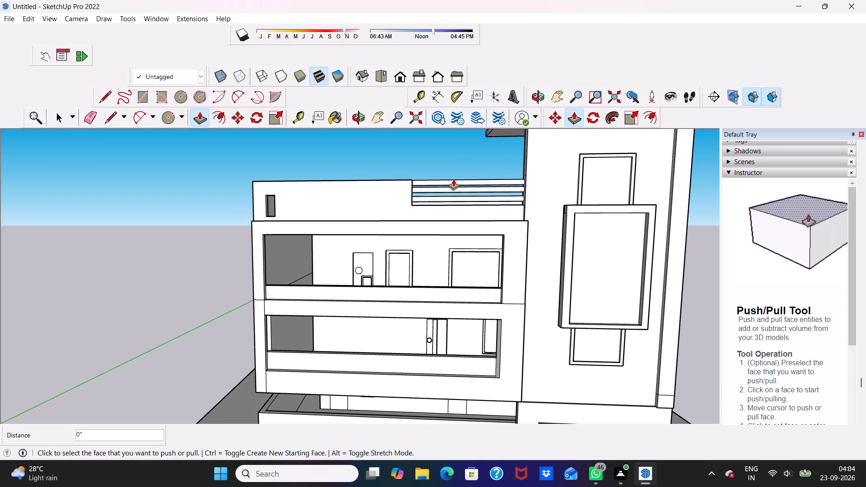
key("space")
Examine the railing pipes, the roof parapet and the balcony openings below from the front and from above.
scroll(458, 179, "down", 4)
scroll(469, 184, "up", 4)
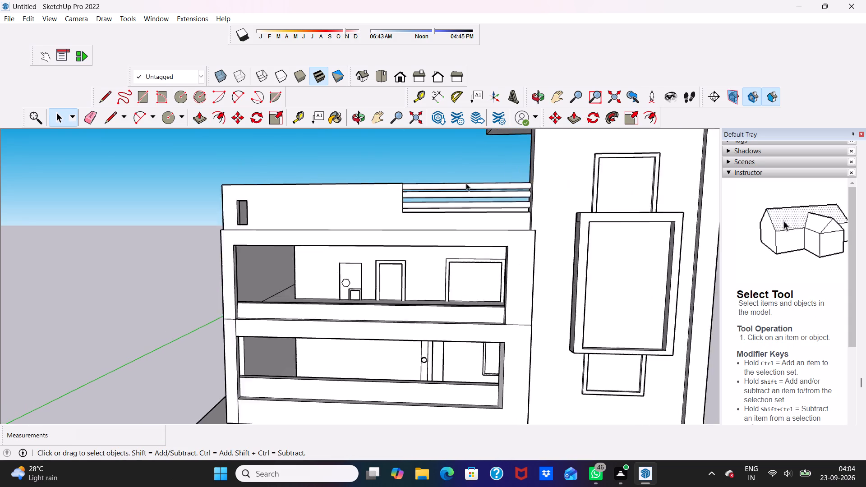
scroll(466, 183, "up", 3)
scroll(447, 221, "up", 6)
scroll(405, 202, "down", 1)
middle_click_drag(405, 202, 375, 189)
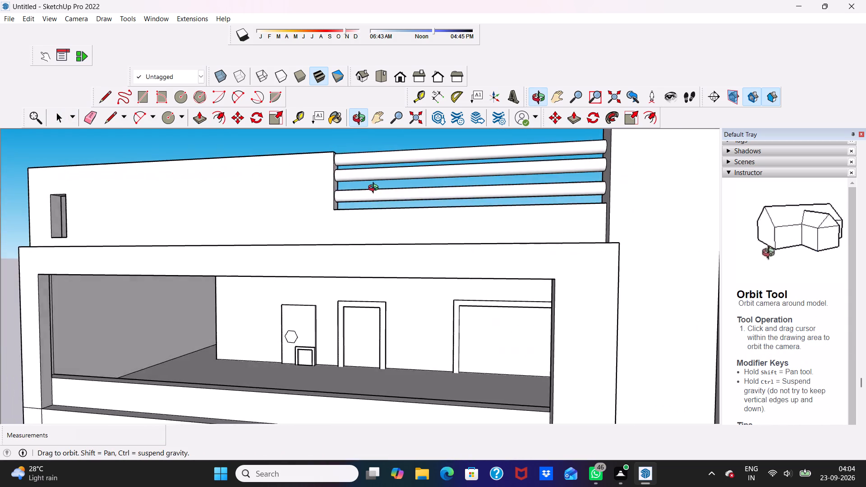
middle_click_drag(375, 189, 453, 220)
scroll(455, 219, "down", 6)
scroll(448, 215, "up", 1)
scroll(448, 214, "down", 4)
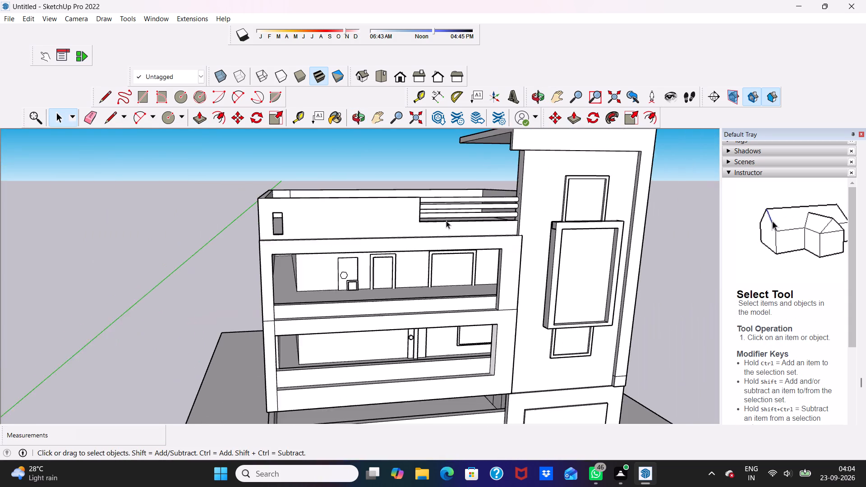
middle_click_drag(446, 227, 416, 219)
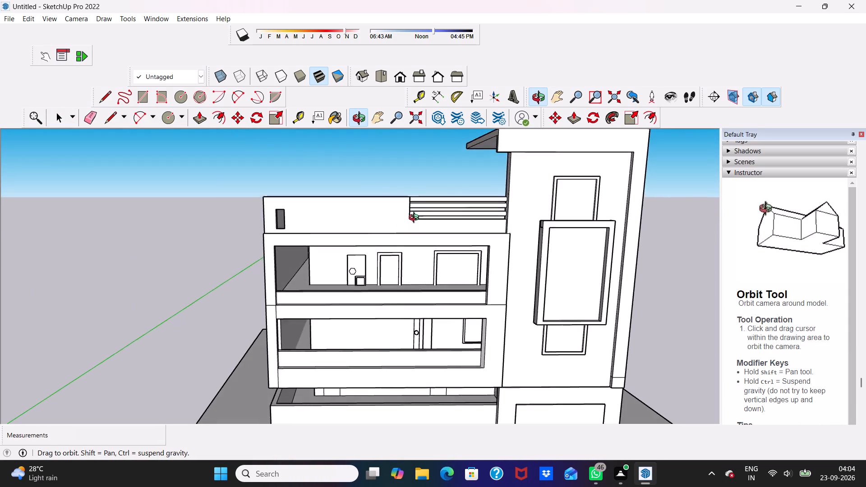
middle_click_drag(416, 219, 408, 200)
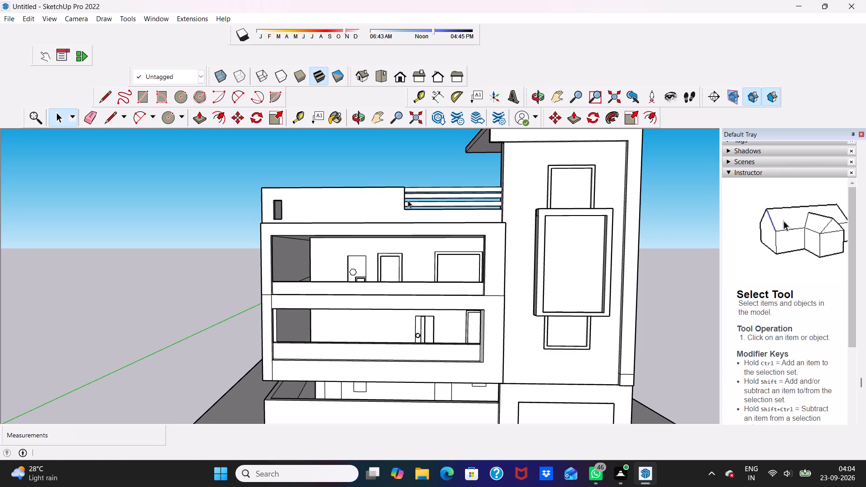
middle_click_drag(257, 243, 254, 260)
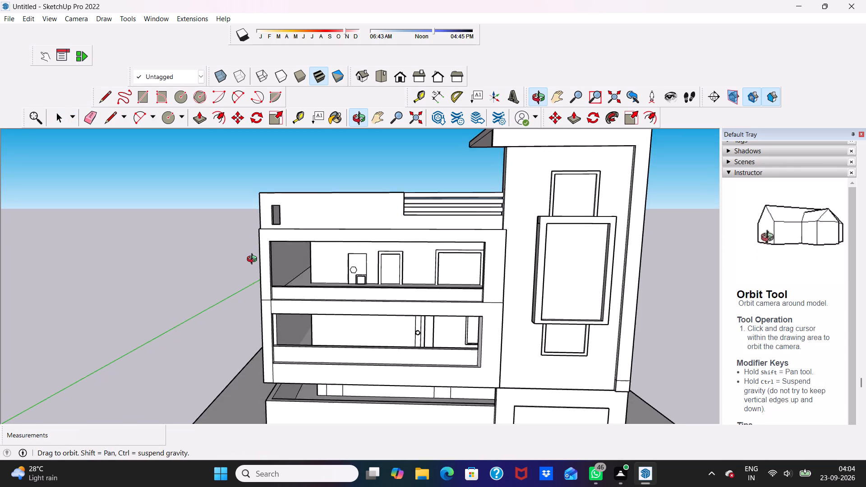
middle_click_drag(254, 260, 250, 214)
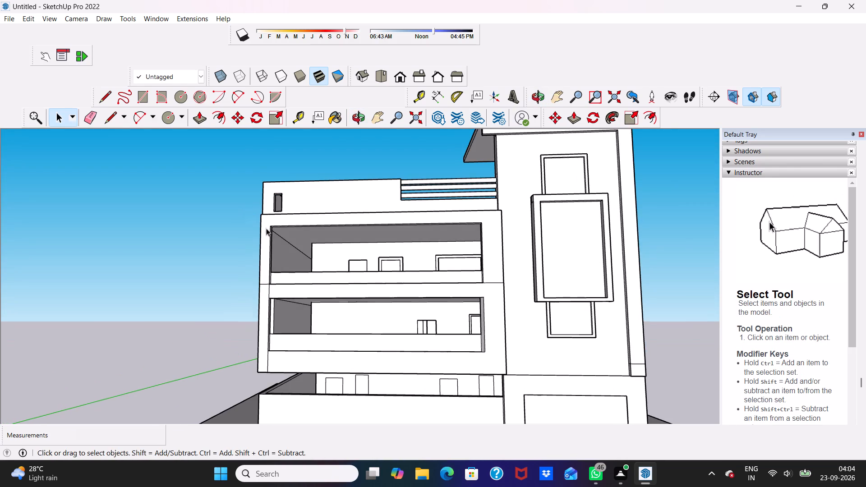
scroll(290, 228, "up", 6)
scroll(330, 217, "up", 5)
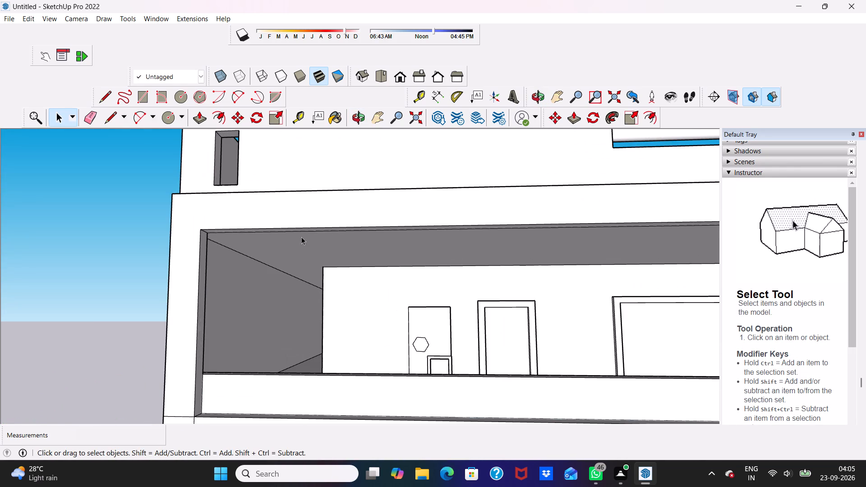
scroll(301, 237, "up", 2)
scroll(299, 233, "down", 9)
middle_click_drag(326, 244, 352, 348)
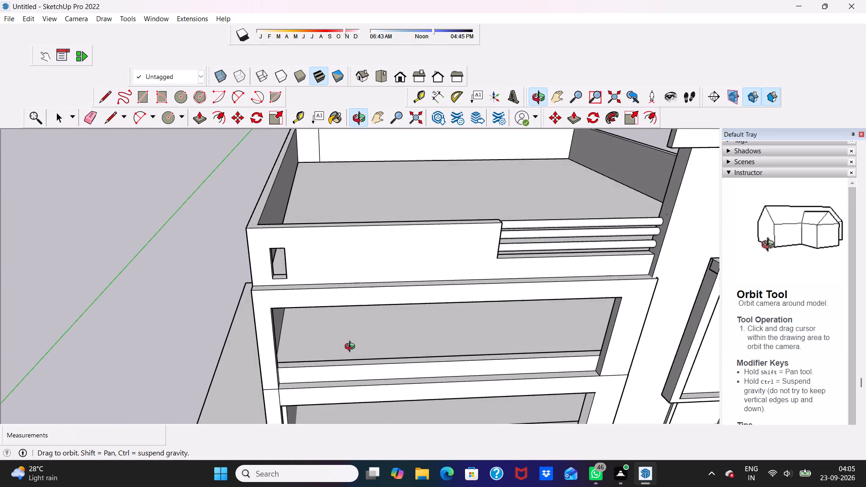
middle_click_drag(352, 348, 286, 294)
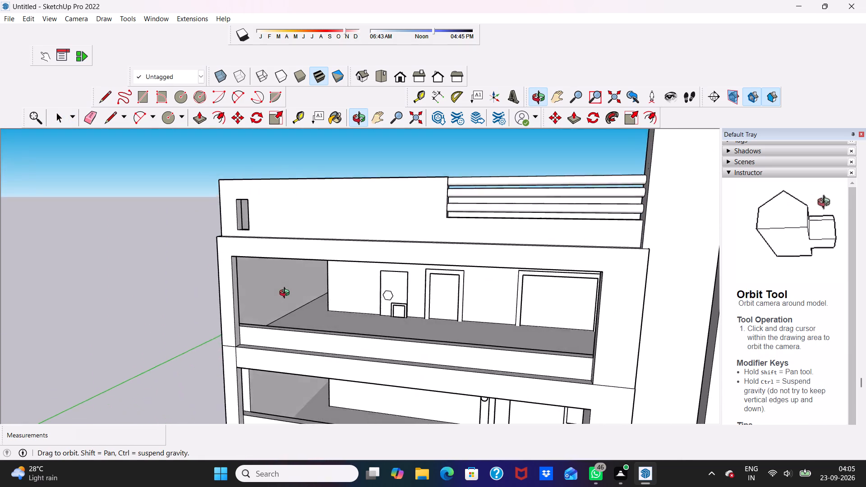
middle_click_drag(286, 294, 334, 304)
Draw a 9" line across the underside of the upper balcony opening's top edge, from its front edge inward.
scroll(315, 264, "up", 2)
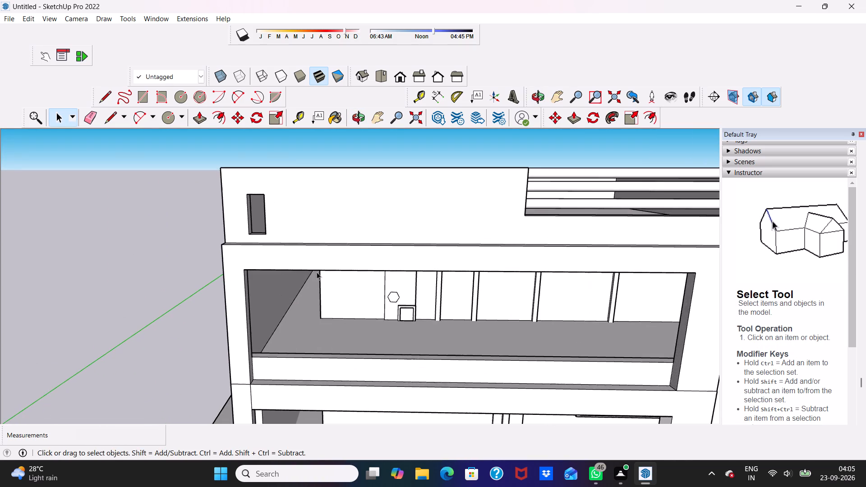
middle_click_drag(317, 273, 331, 179)
scroll(330, 179, "up", 3)
scroll(334, 208, "down", 6)
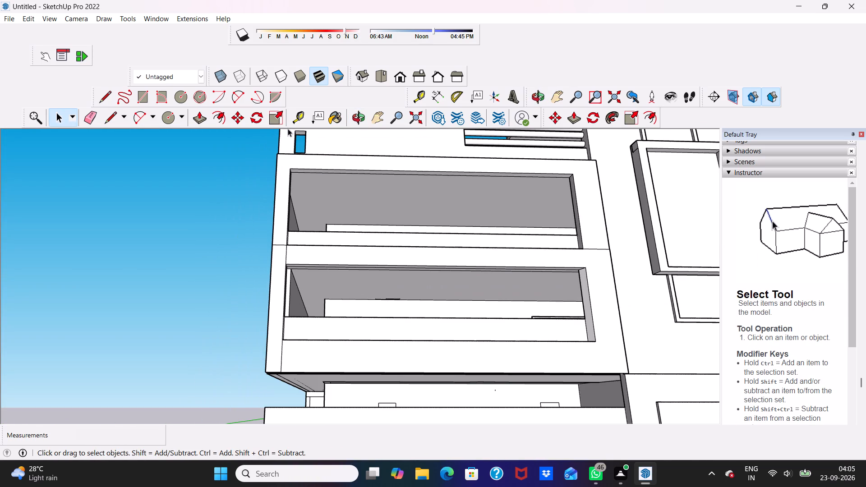
left_click_drag(107, 116, 116, 122)
scroll(350, 210, "up", 4)
scroll(347, 156, "down", 2)
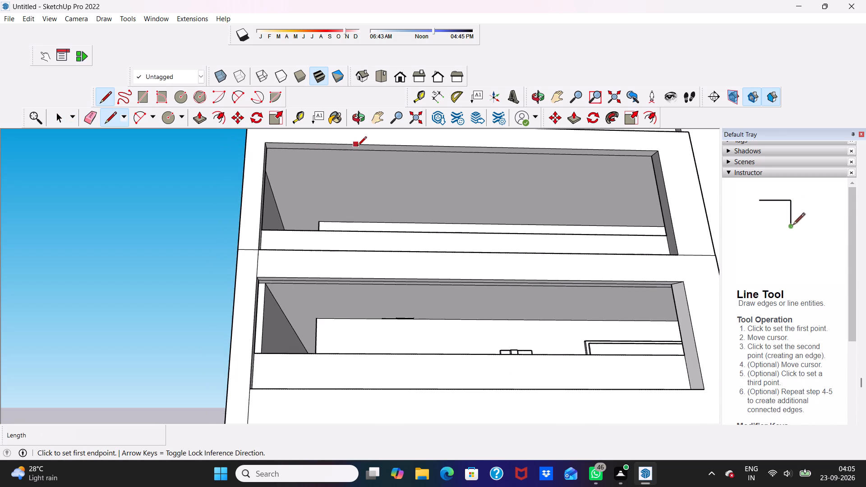
left_click(358, 147)
scroll(357, 153, "up", 6)
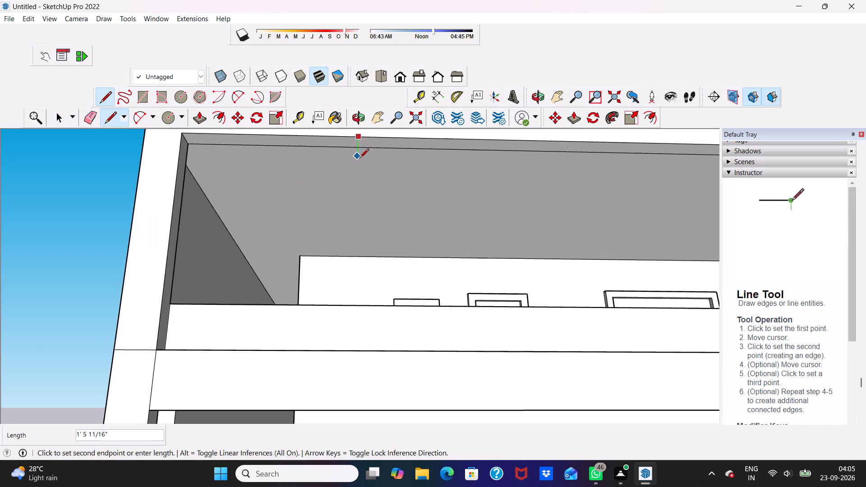
left_click(359, 150)
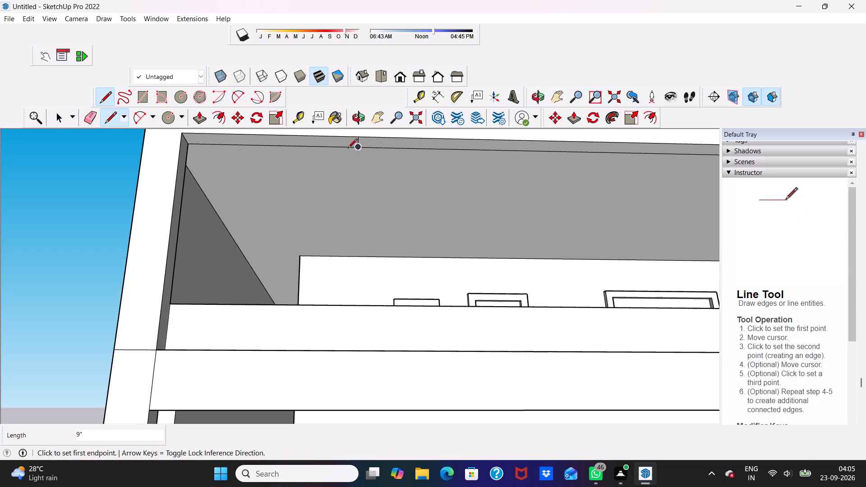
Draw a second line across the underside of the upper balcony opening's top edge, nearer the outer corner, from front edge inward.
left_click(305, 138)
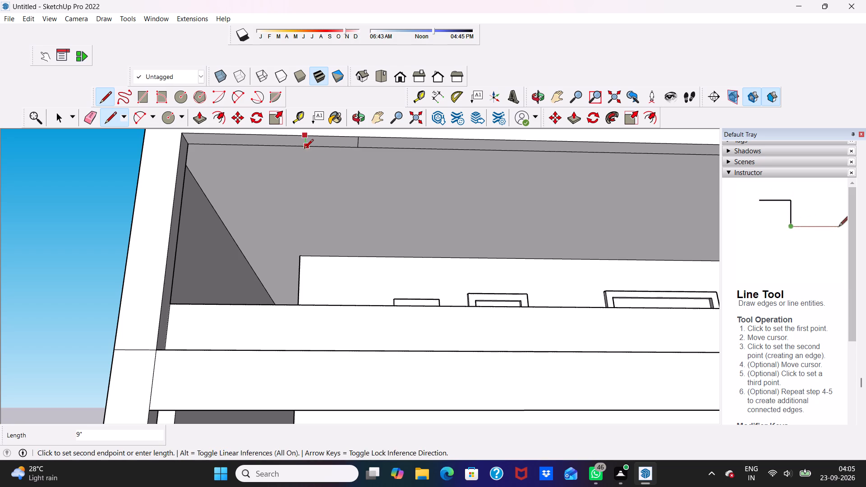
left_click(304, 149)
key("space")
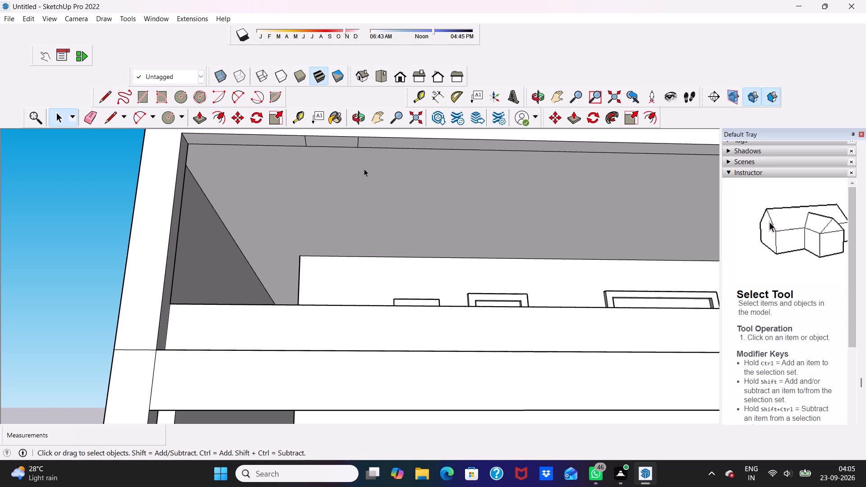
Push/Pull the strip between the two underside lines down to the lower balcony opening's bottom edge, forming a column about 17' 1 3/4" long.
left_click(336, 143)
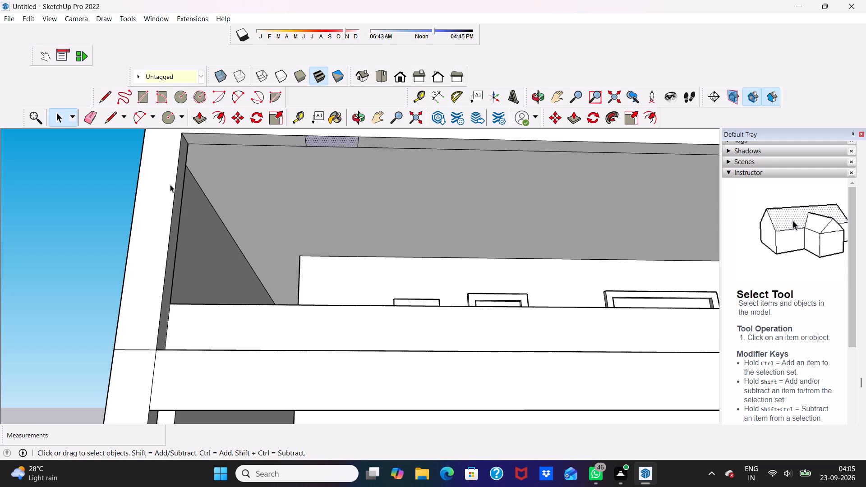
left_click_drag(203, 116, 208, 124)
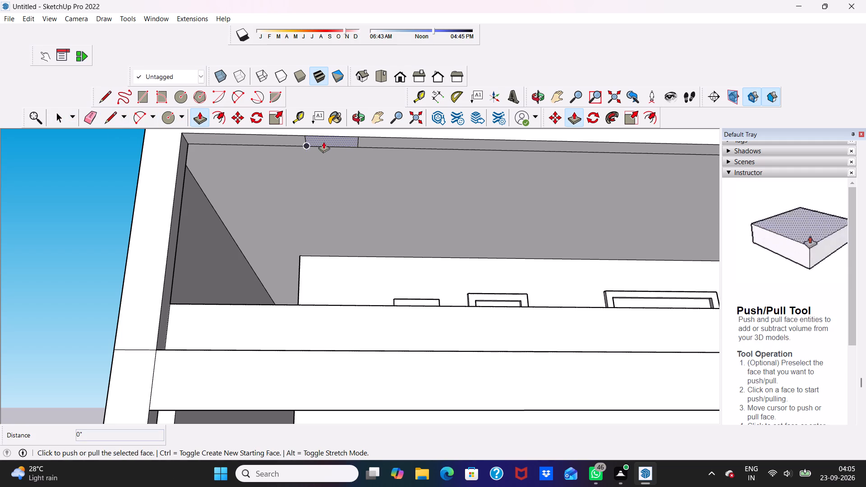
left_click(326, 136)
scroll(336, 209, "down", 4)
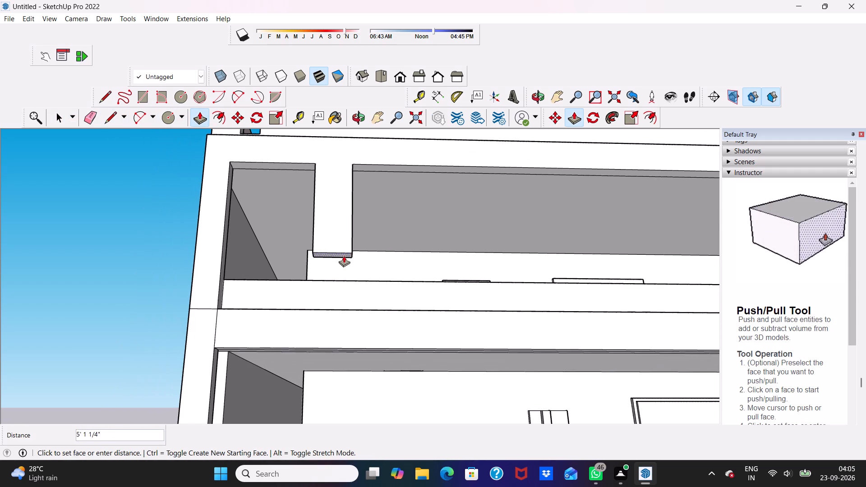
scroll(343, 277, "down", 1)
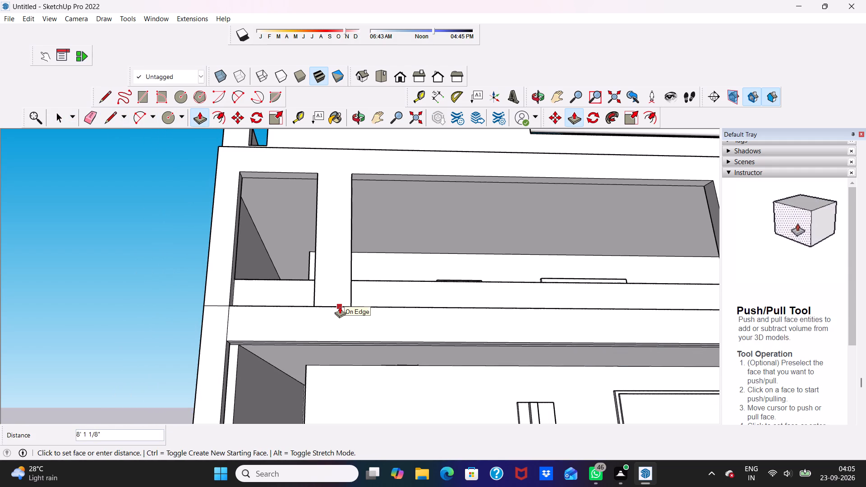
scroll(341, 363, "down", 6)
scroll(347, 395, "up", 1)
scroll(347, 395, "down", 6)
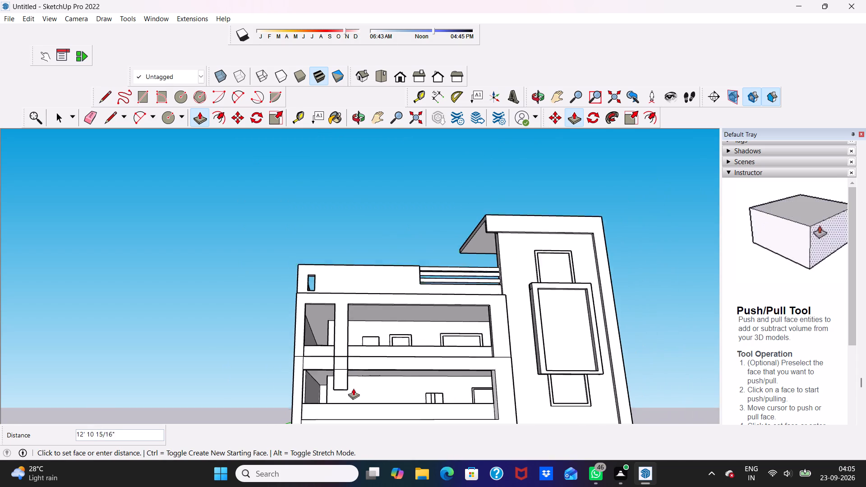
scroll(353, 388, "down", 5)
scroll(355, 392, "up", 3)
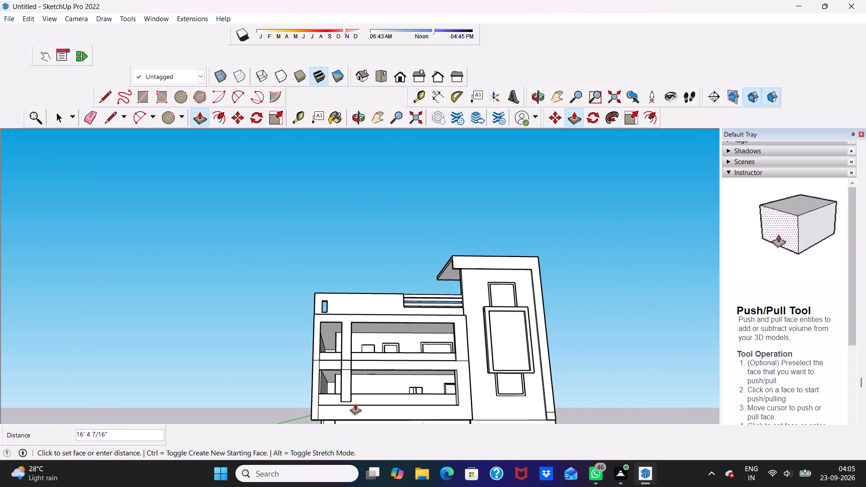
scroll(355, 402, "up", 4)
scroll(348, 383, "down", 2)
middle_click_drag(348, 383, 344, 395)
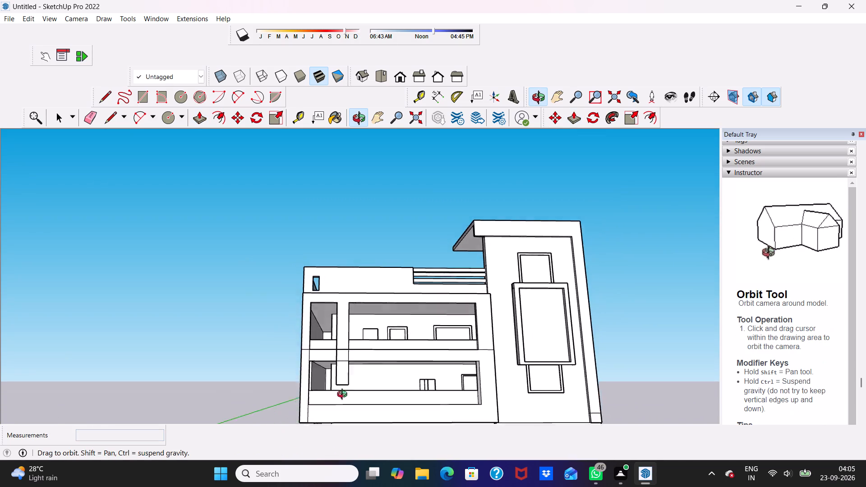
middle_click_drag(344, 395, 337, 451)
scroll(357, 415, "up", 6)
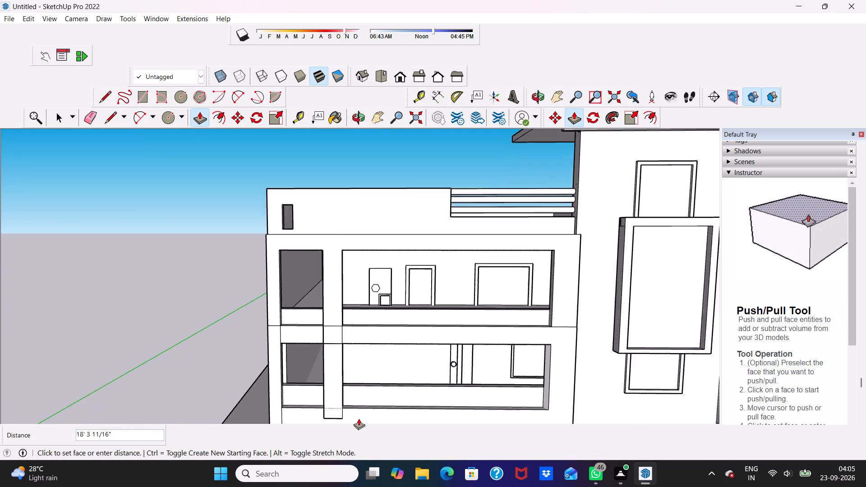
scroll(359, 418, "up", 5)
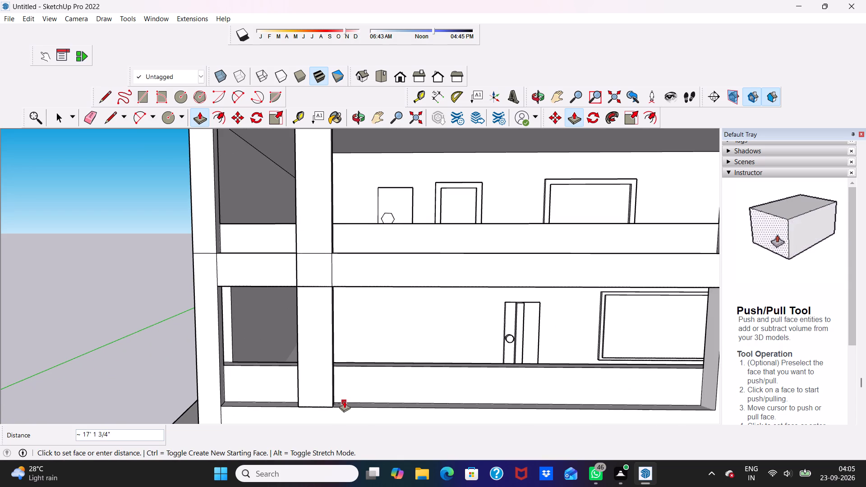
left_click(344, 401)
scroll(328, 303, "down", 3)
key("space")
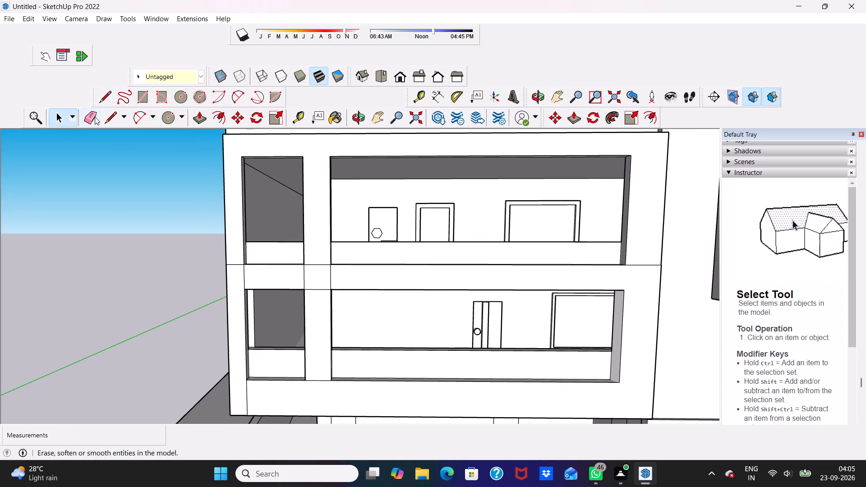
Erase the column's two vertical edges where it crosses the wall band between the upper and lower balcony openings.
left_click_drag(90, 114, 98, 125)
scroll(424, 269, "up", 4)
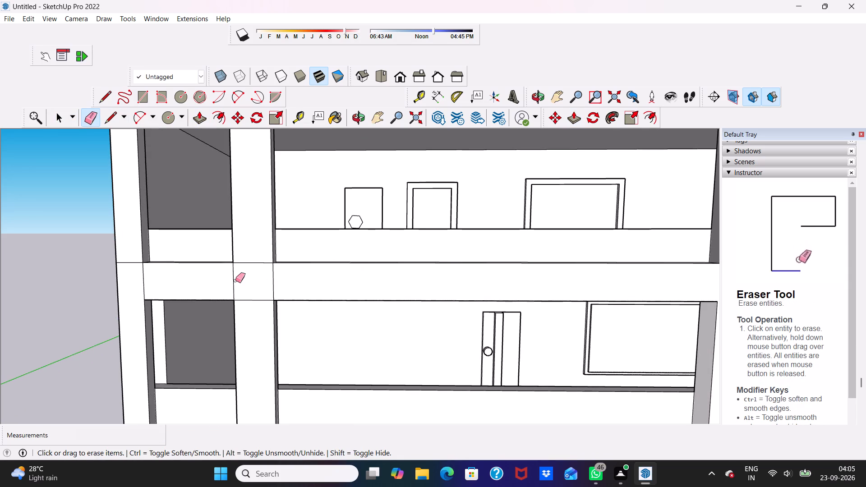
left_click(232, 280)
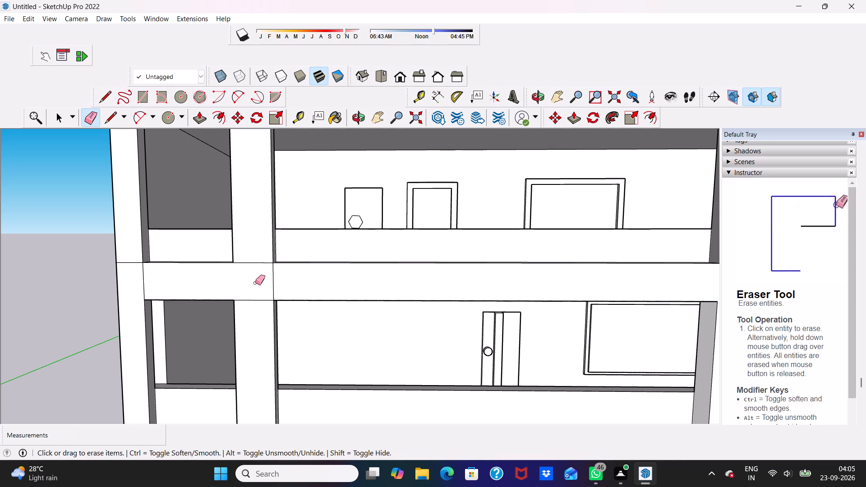
left_click(272, 287)
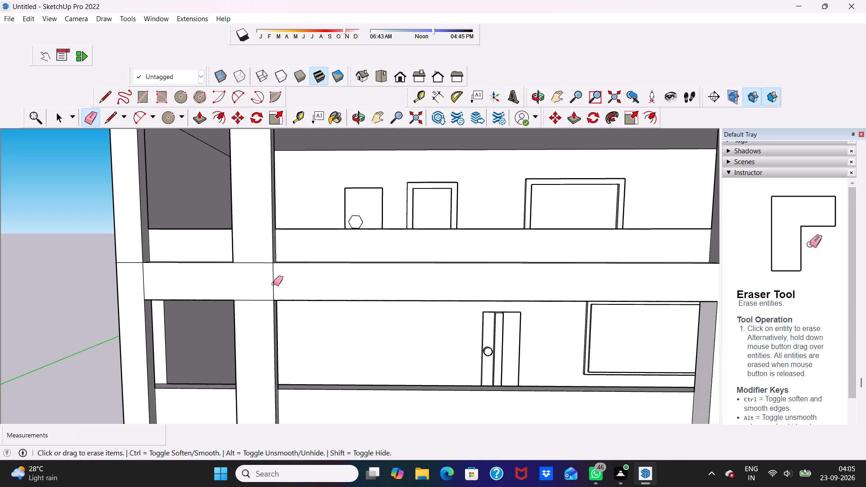
left_click(273, 284)
Push/Pull the blue inner face of the upper column section 9" out to the column's front.
scroll(256, 266, "down", 5)
middle_click_drag(285, 271, 166, 275)
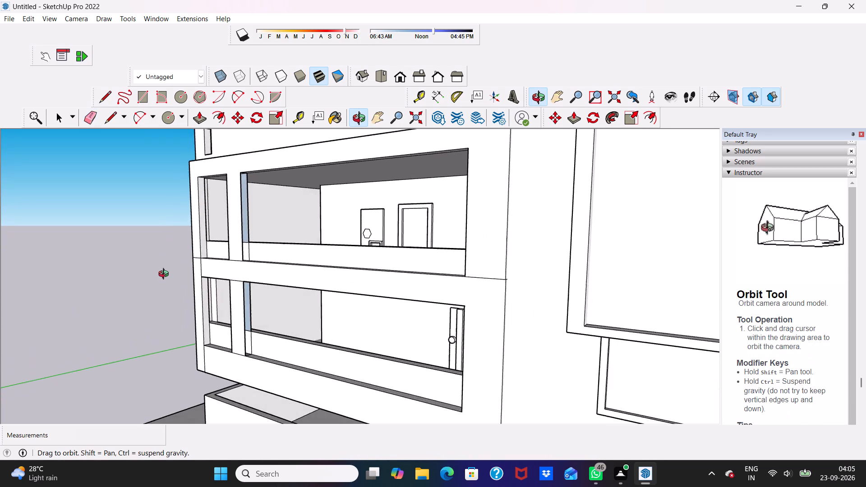
middle_click_drag(166, 275, 165, 275)
scroll(276, 248, "up", 6)
scroll(220, 244, "up", 3)
key("space")
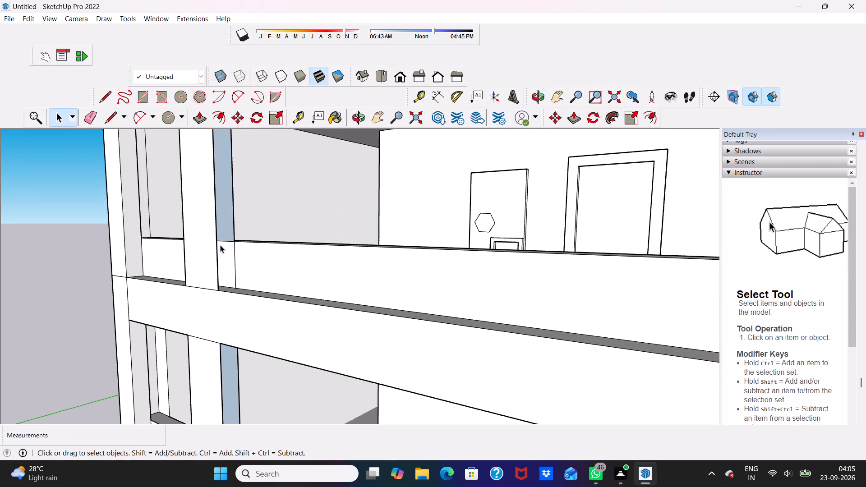
left_click(224, 224)
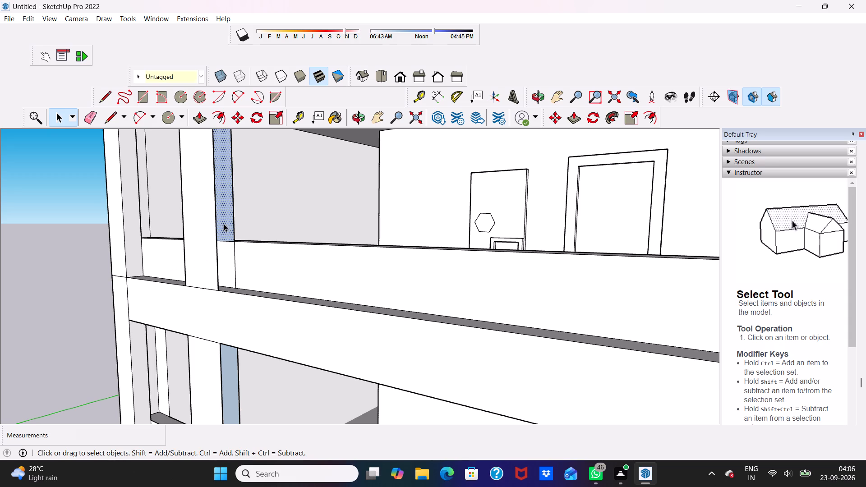
left_click(198, 118)
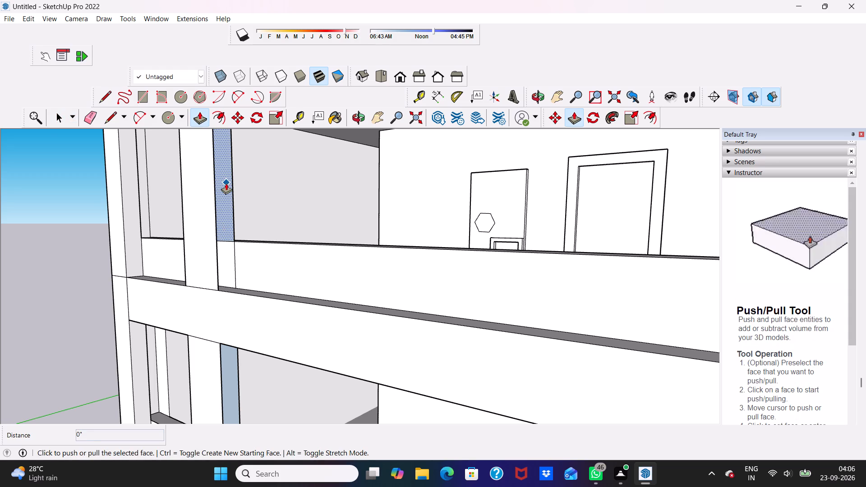
left_click(226, 183)
left_click(212, 194)
scroll(264, 290, "down", 3)
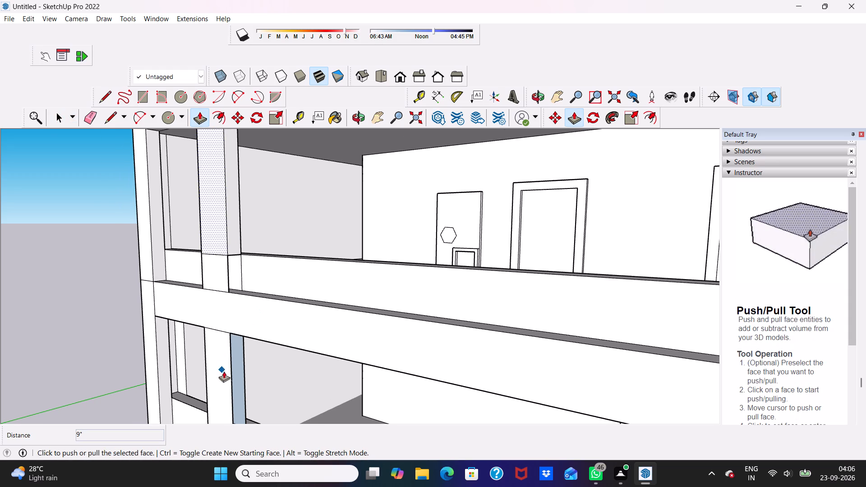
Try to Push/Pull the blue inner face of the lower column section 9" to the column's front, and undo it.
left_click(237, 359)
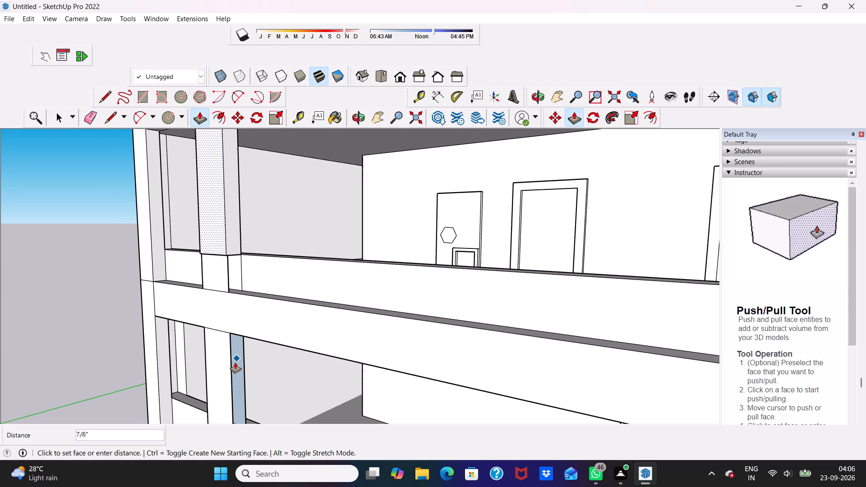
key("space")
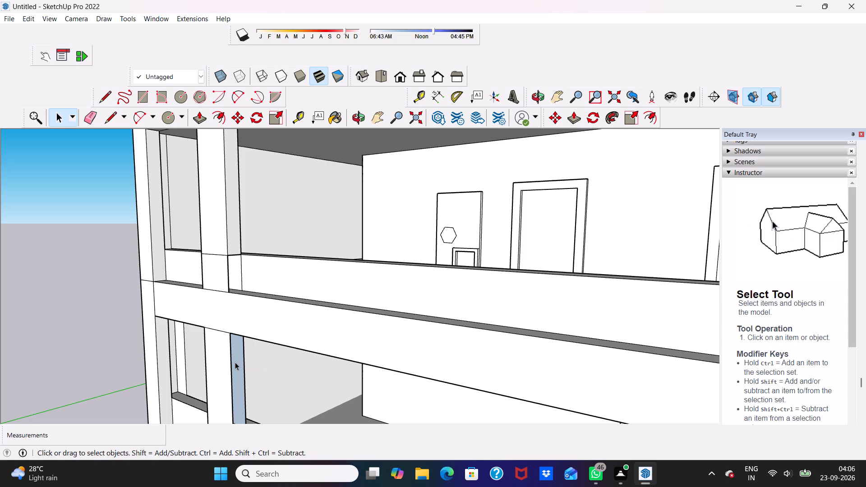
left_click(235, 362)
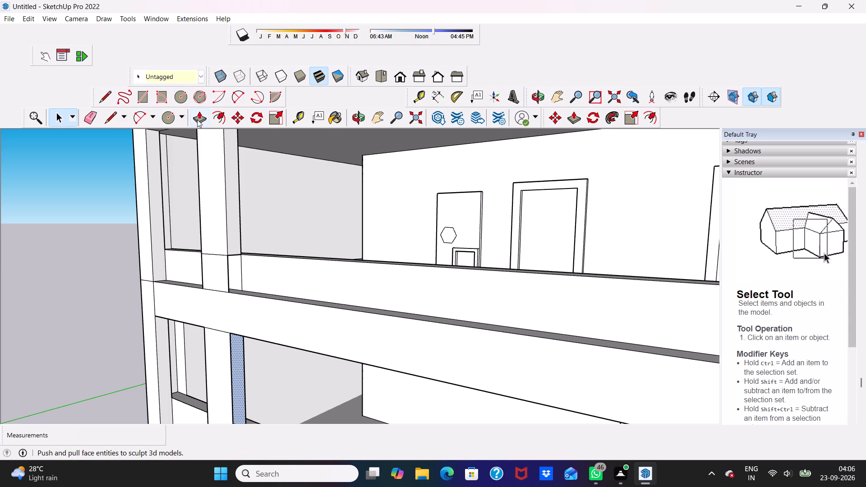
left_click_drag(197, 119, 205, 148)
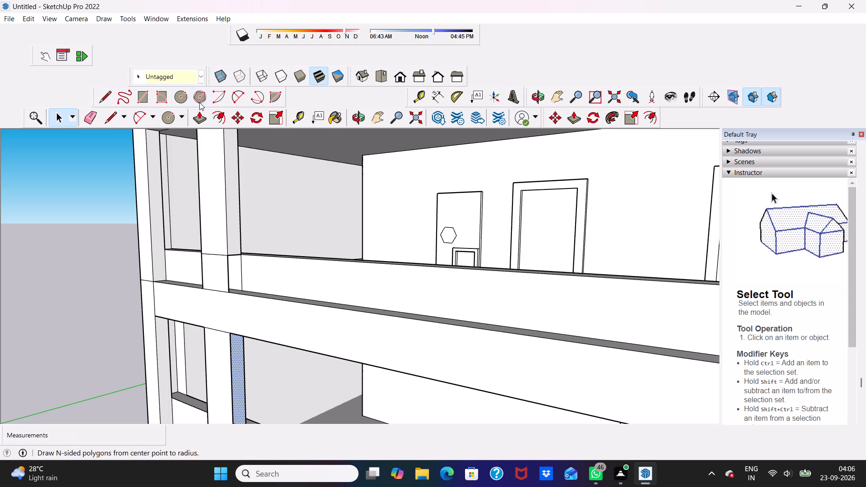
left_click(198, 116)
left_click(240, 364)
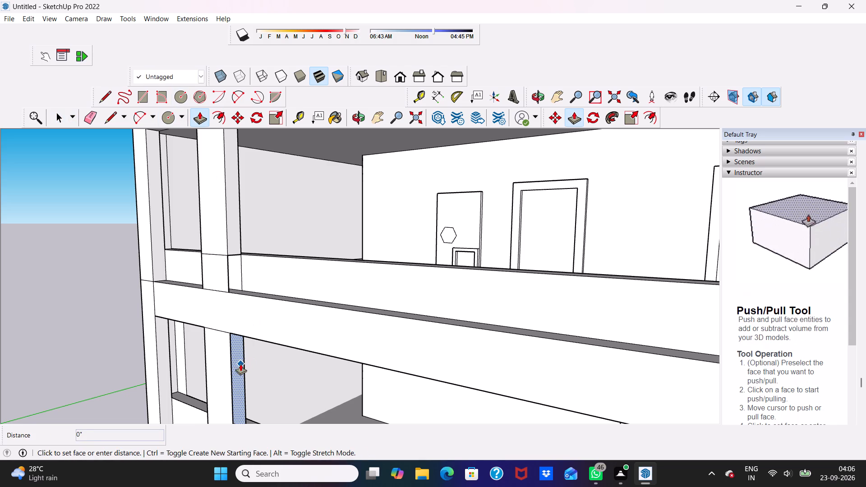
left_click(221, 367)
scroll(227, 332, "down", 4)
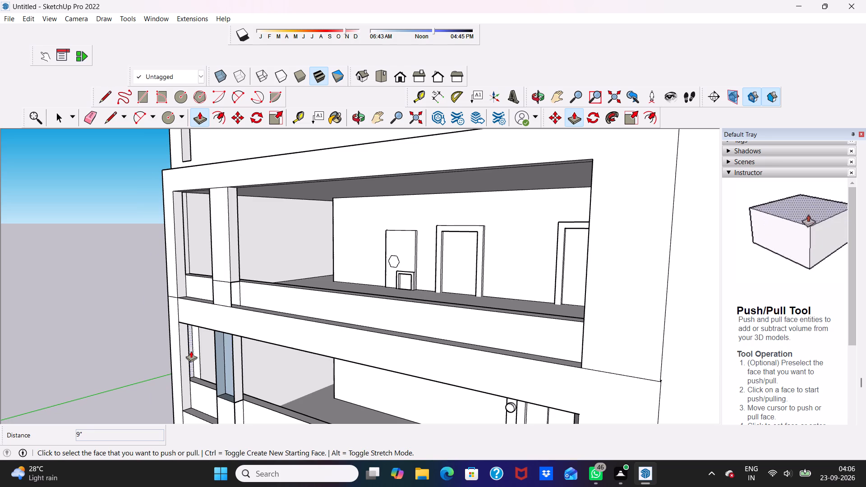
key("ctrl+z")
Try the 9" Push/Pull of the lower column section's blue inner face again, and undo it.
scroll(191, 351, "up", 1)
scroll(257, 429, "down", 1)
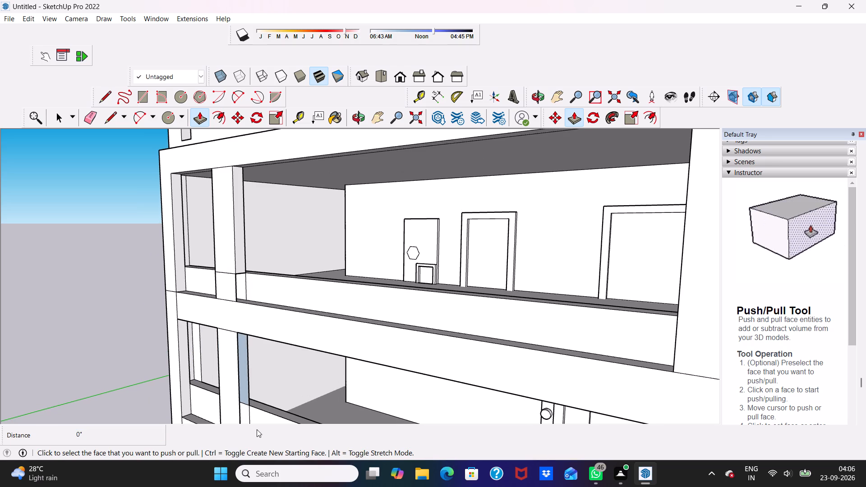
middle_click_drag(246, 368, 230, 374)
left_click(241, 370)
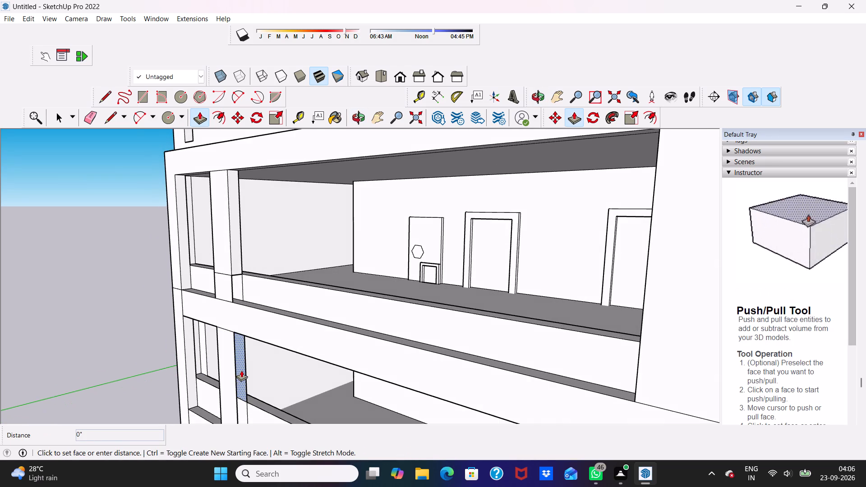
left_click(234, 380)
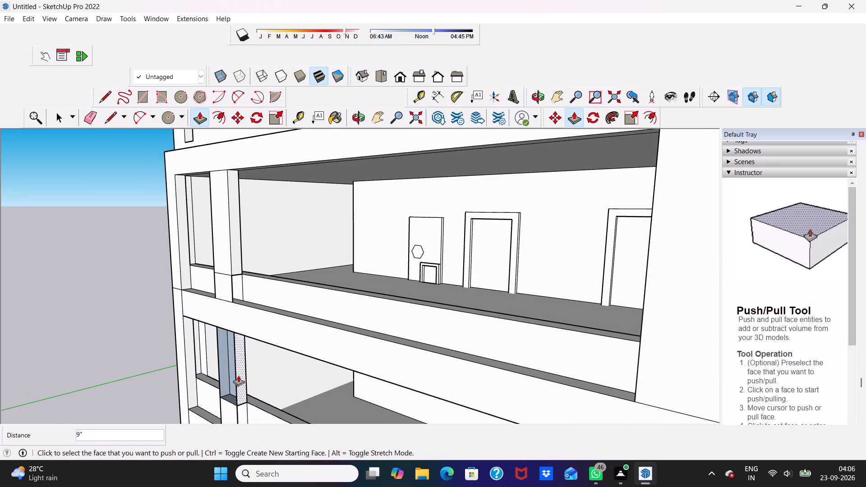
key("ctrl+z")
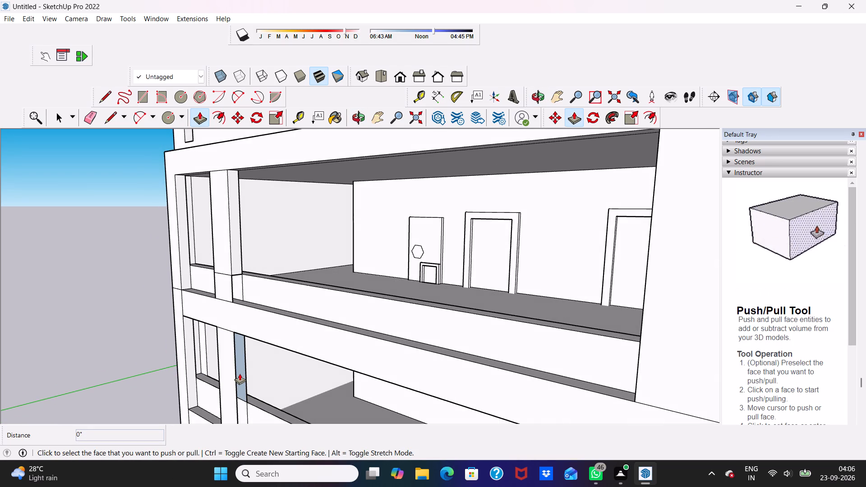
Push/Pull the lower column section's blue inner face 9" to the column's front edge, using Create New Starting Face.
left_click(245, 368)
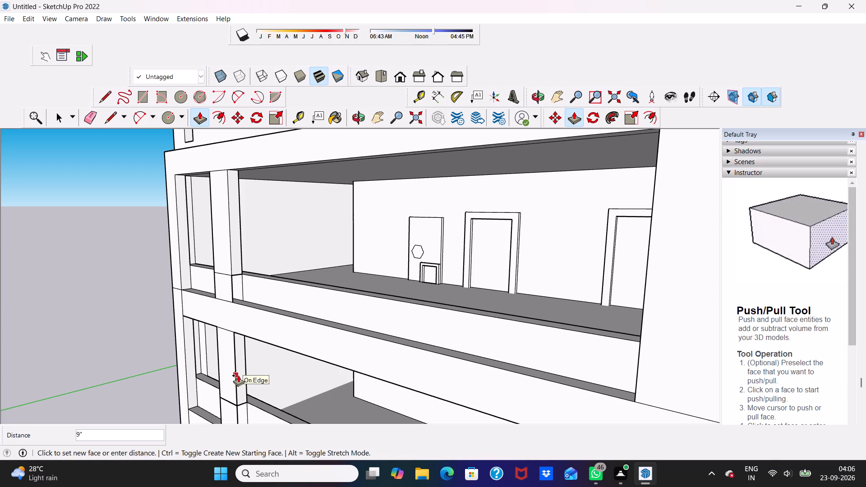
left_click(238, 375)
Push/Pull the recessed blue inner face of the lower column section 9" out to the column's front.
middle_click_drag(223, 375, 345, 354)
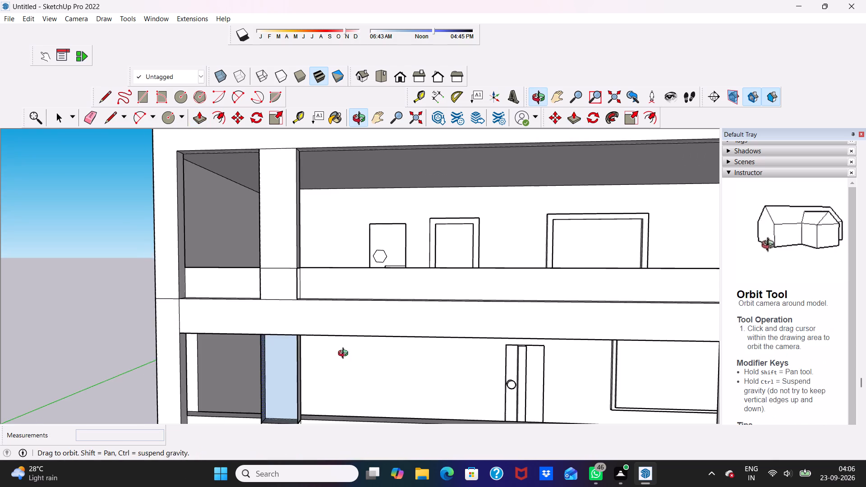
middle_click_drag(345, 354, 346, 355)
scroll(319, 392, "up", 6)
scroll(327, 358, "down", 2)
scroll(325, 355, "up", 1)
scroll(322, 352, "down", 2)
scroll(258, 330, "up", 1)
scroll(256, 329, "down", 6)
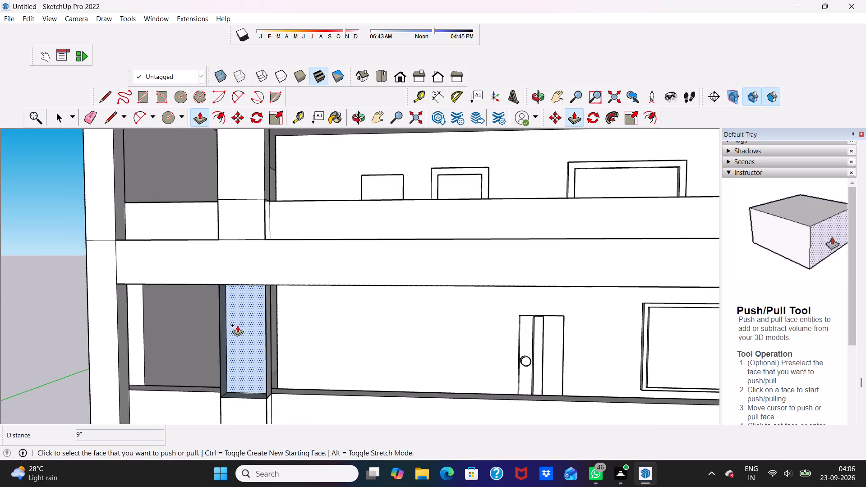
left_click(242, 320)
scroll(244, 332, "up", 5)
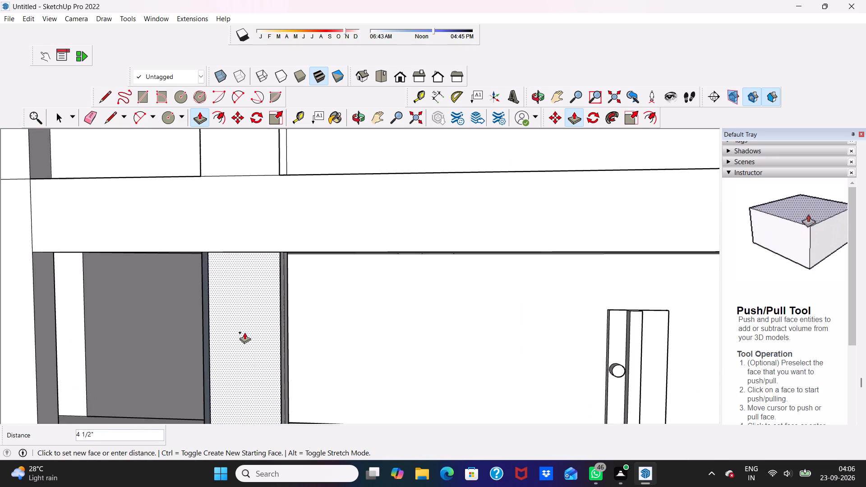
scroll(244, 332, "down", 4)
scroll(238, 326, "up", 2)
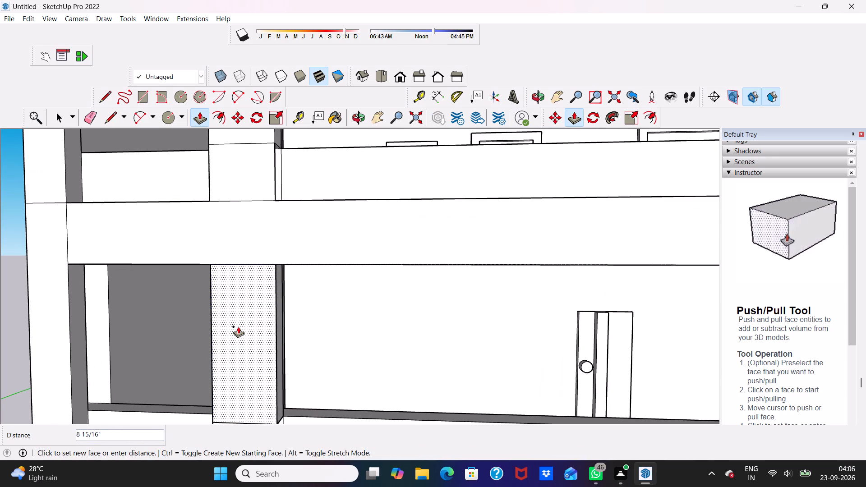
middle_click_drag(238, 326, 306, 312)
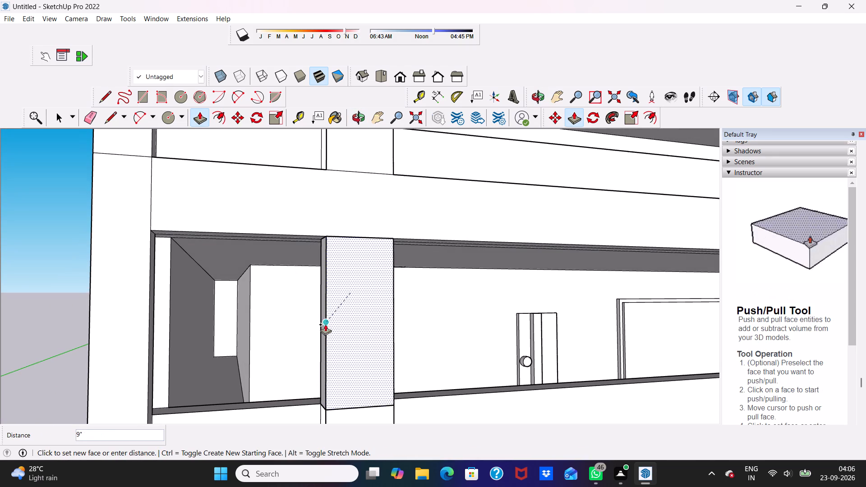
left_click(327, 332)
Push/Pull the underside of the lower column section down in front of the parapet, ending with a 1' 5 5/8" extension.
scroll(333, 326, "down", 8)
middle_click_drag(386, 306, 212, 359)
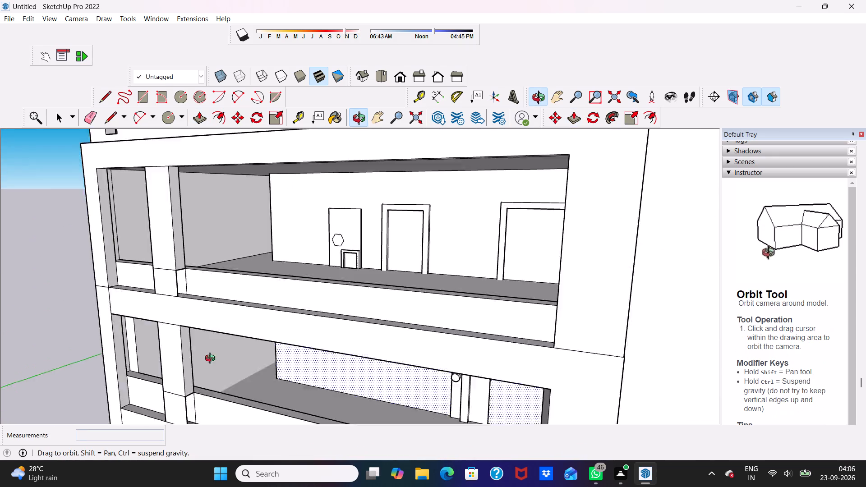
middle_click_drag(212, 359, 258, 312)
scroll(147, 348, "up", 7)
scroll(148, 349, "down", 3)
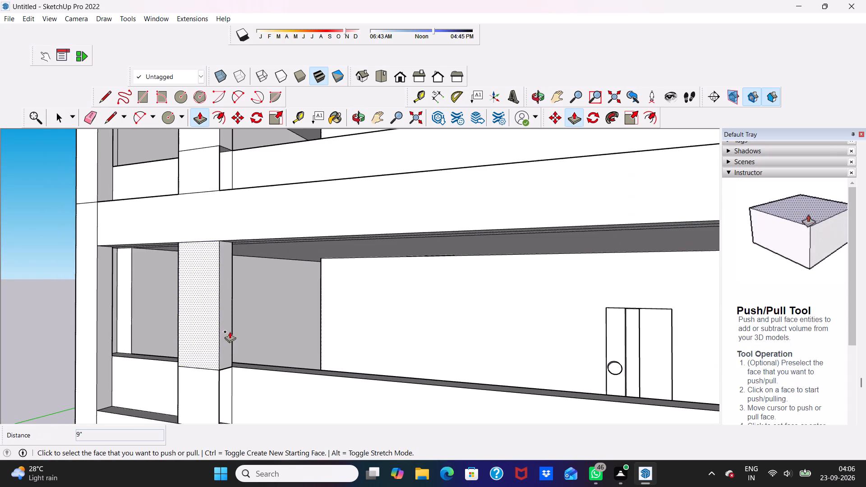
middle_click_drag(232, 331, 141, 322)
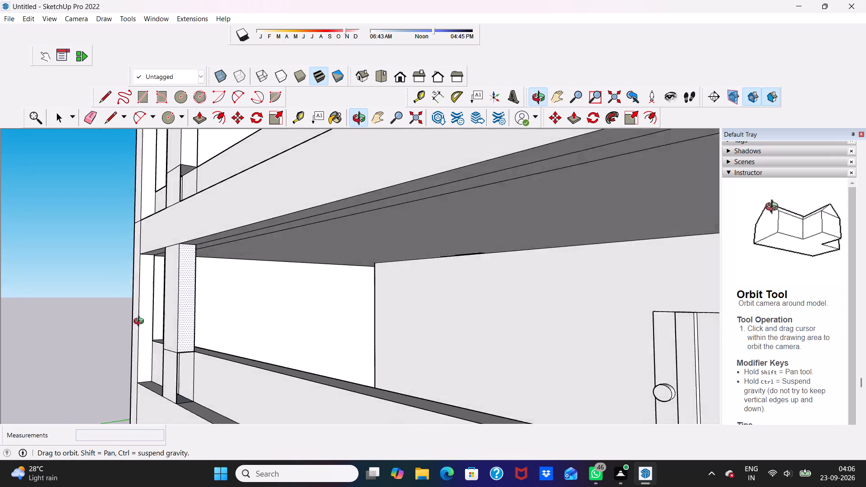
middle_click_drag(141, 322, 187, 302)
scroll(191, 332, "up", 5)
scroll(195, 351, "down", 1)
middle_click_drag(195, 352, 177, 299)
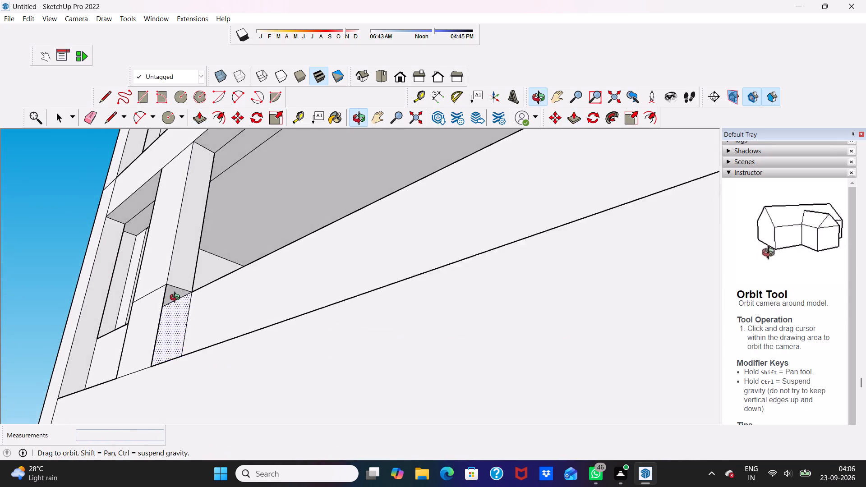
middle_click_drag(177, 299, 176, 298)
scroll(175, 298, "up", 2)
scroll(175, 298, "down", 1)
scroll(175, 298, "up", 2)
left_click_drag(170, 288, 152, 319)
left_click_drag(159, 313, 148, 382)
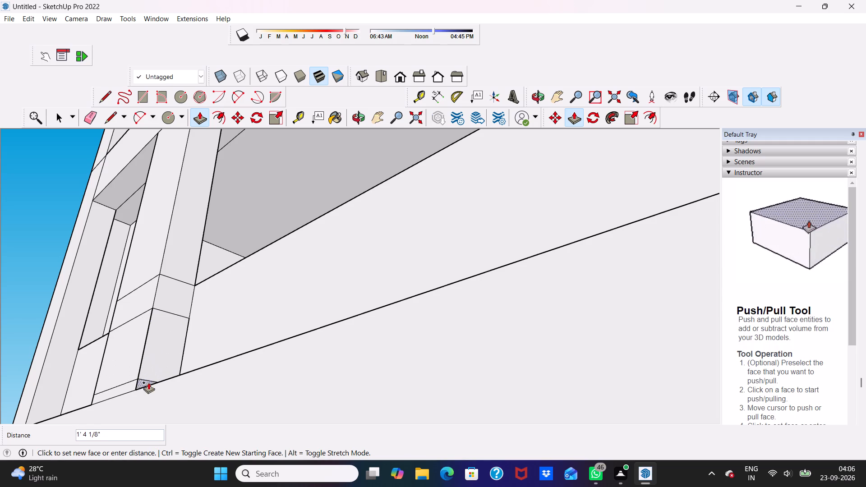
left_click_drag(148, 382, 150, 390)
Push/Pull the remaining underside face at the column's foot down 1 1/4", past the ledge at the parapet's base.
scroll(143, 371, "up", 5)
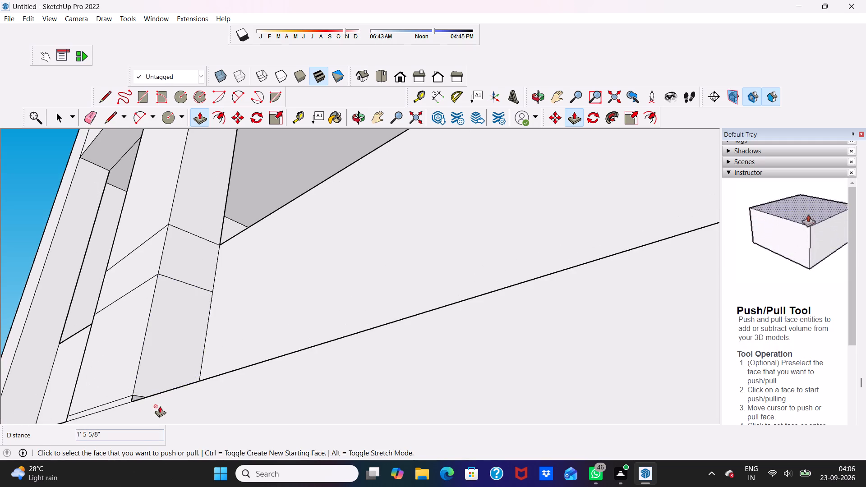
middle_click_drag(160, 406, 171, 426)
scroll(138, 418, "up", 20)
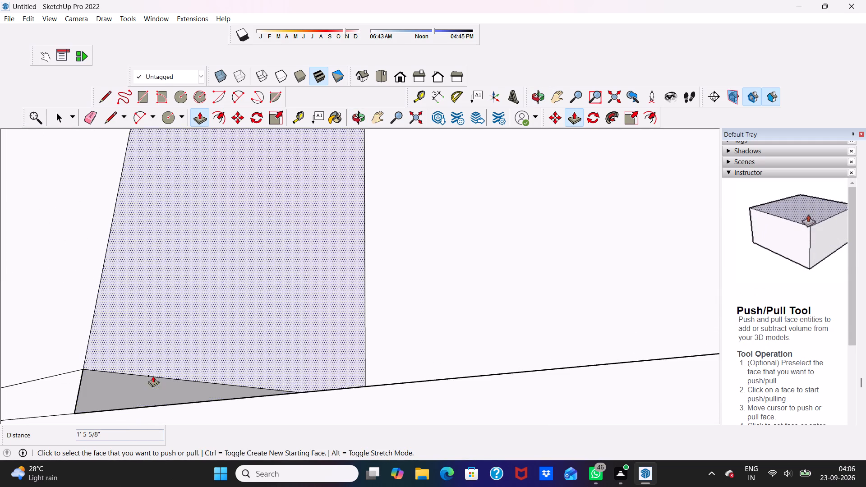
scroll(151, 378, "up", 1)
left_click_drag(147, 382, 146, 425)
scroll(130, 337, "down", 6)
middle_click_drag(121, 298, 198, 347)
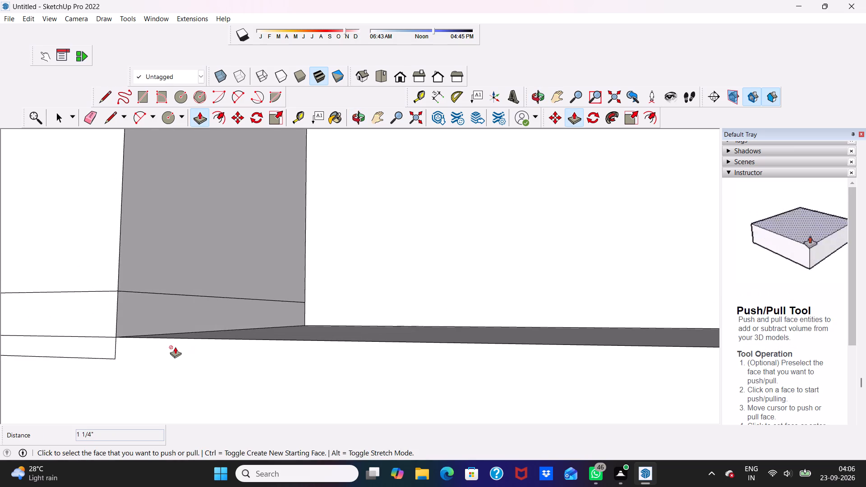
key("space")
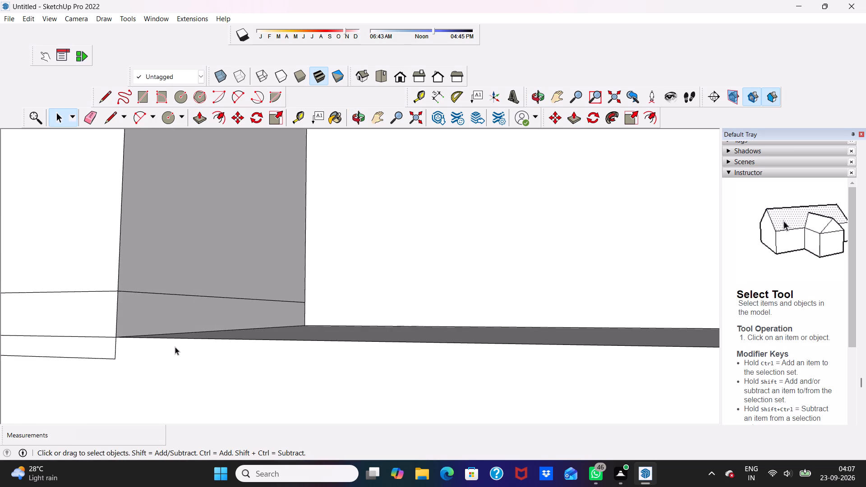
Erase the two horizontal seam lines across the lower column's front face above its foot.
scroll(175, 347, "down", 2)
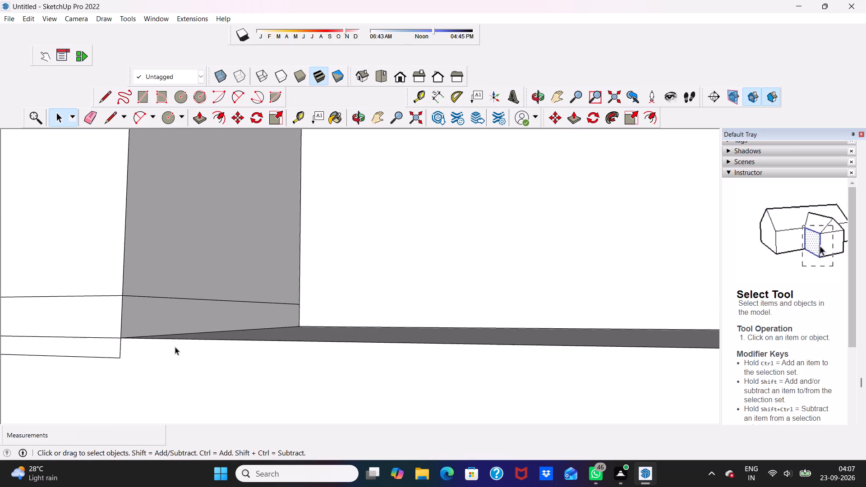
scroll(175, 347, "down", 18)
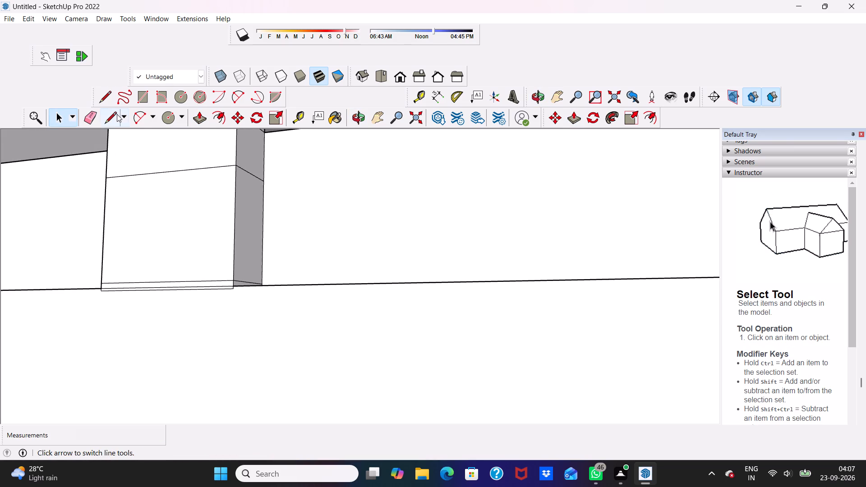
left_click(88, 116)
scroll(188, 154, "up", 3)
left_click(181, 175)
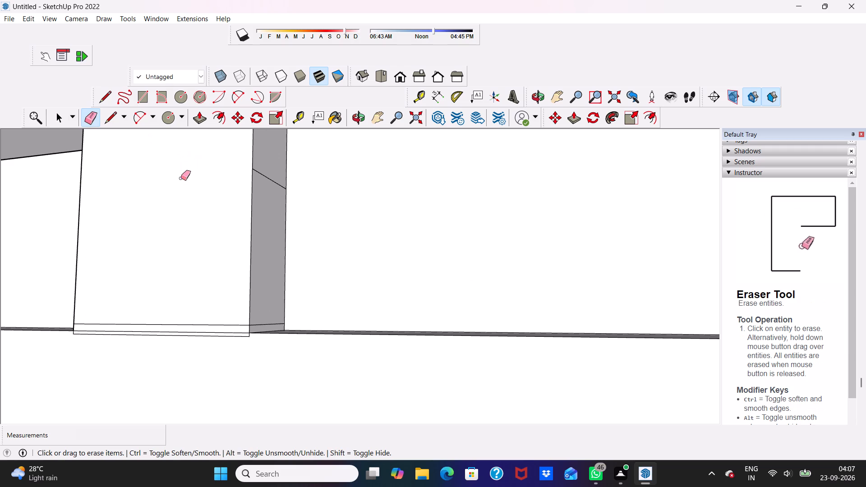
scroll(178, 220, "down", 8)
scroll(157, 281, "up", 10)
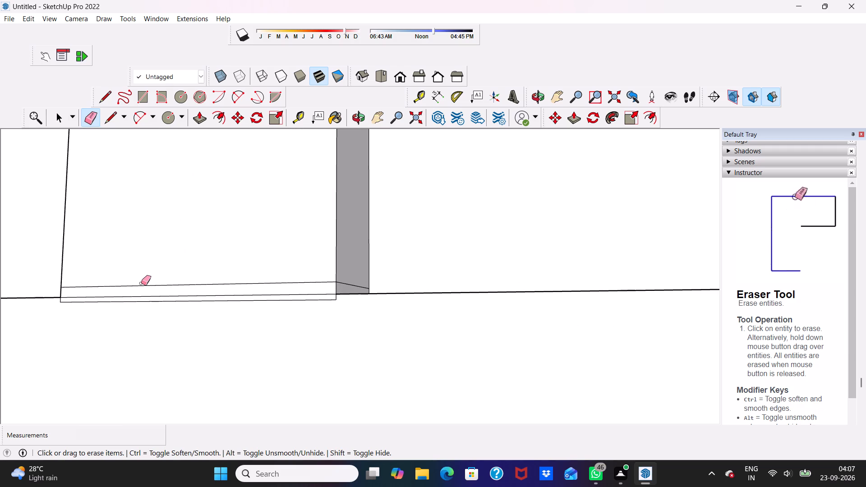
left_click(141, 285)
scroll(141, 285, "up", 3)
left_click(141, 285)
scroll(128, 311, "up", 2)
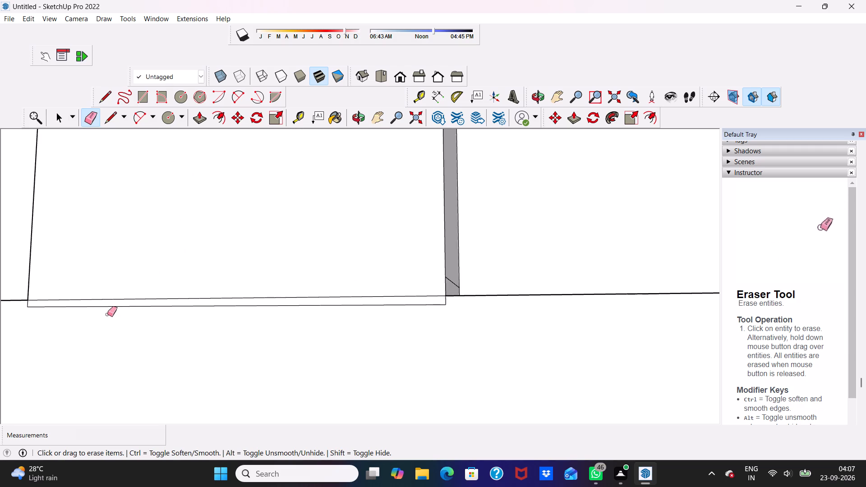
Erase the column outline overhanging below the ledge, including the bottom edge and the short vertical stubs at both corners.
left_click(106, 308)
left_click(109, 305)
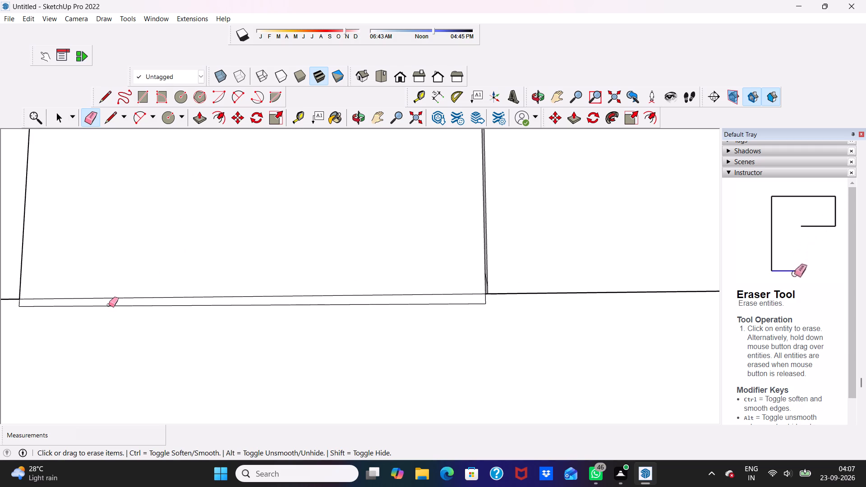
left_click(109, 306)
scroll(35, 304, "up", 1)
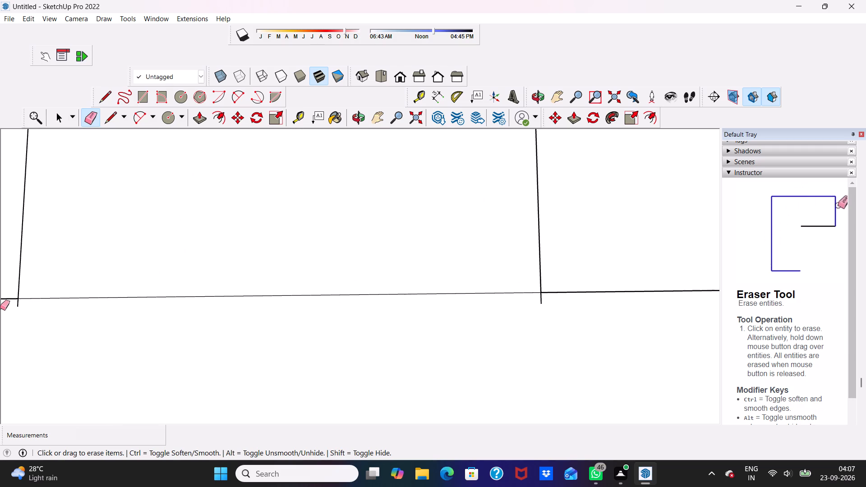
left_click(18, 303)
scroll(70, 308, "down", 4)
scroll(364, 270, "down", 1)
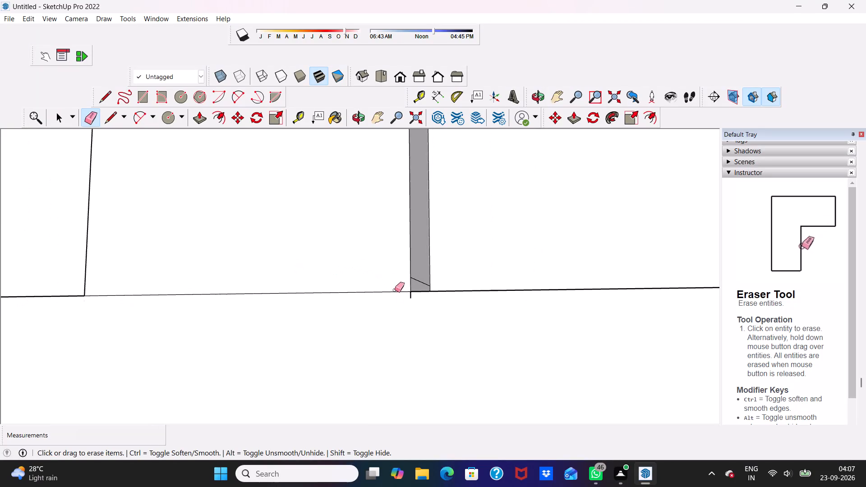
left_click(410, 295)
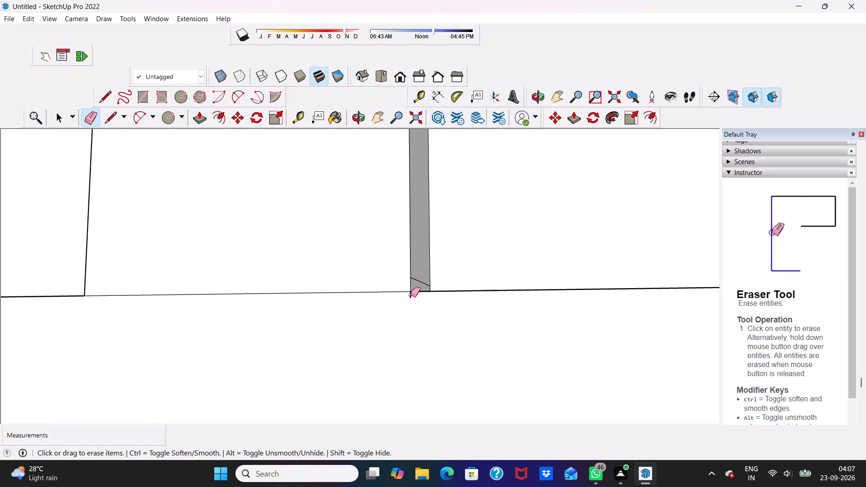
Erase the two horizontal seam lines on the lower column's side face, near its foot and halfway up the parapet.
scroll(443, 236, "down", 2)
middle_click_drag(443, 236, 355, 284)
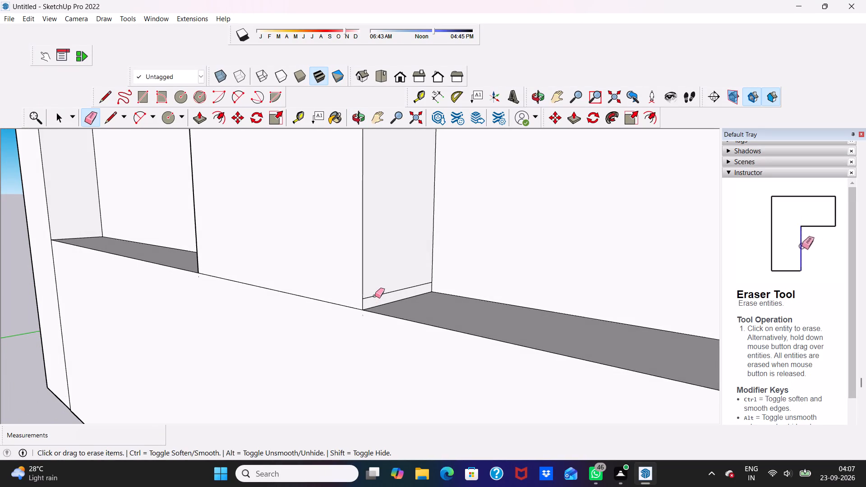
left_click(375, 296)
scroll(311, 282, "down", 10)
scroll(339, 186, "up", 3)
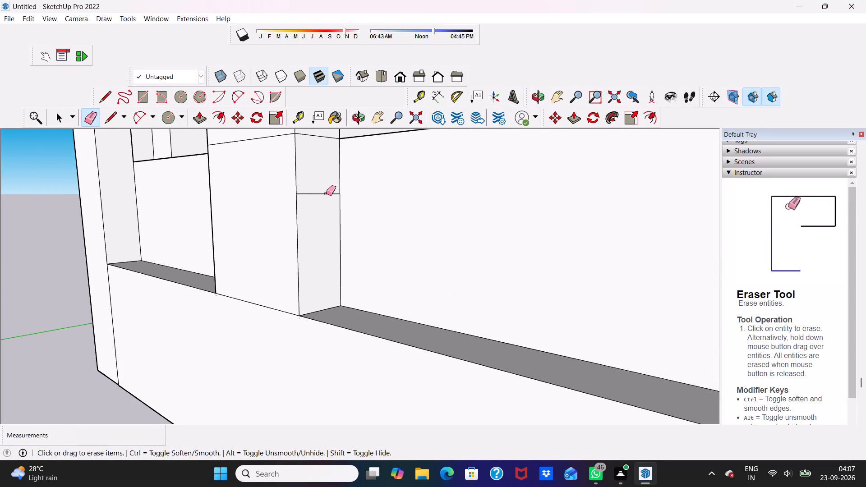
left_click(326, 193)
Erase the seam lines at parapet-top height across the lower column's front face and adjoining side face.
scroll(217, 195, "down", 11)
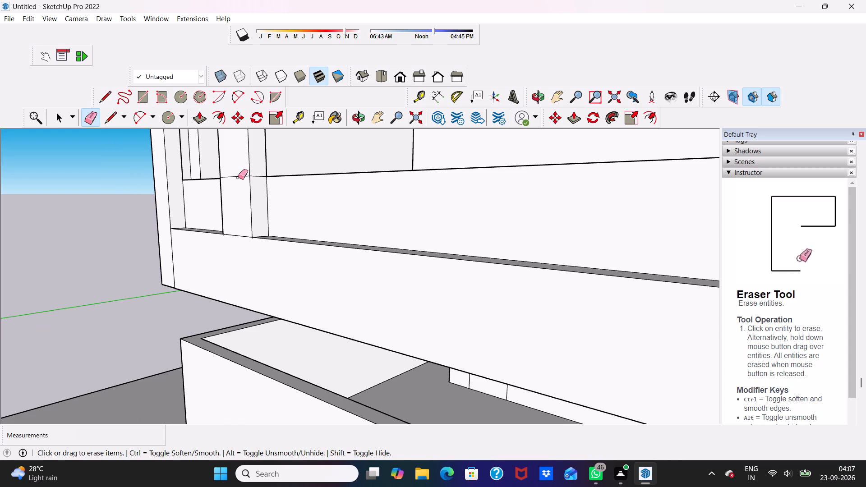
scroll(237, 177, "up", 9)
left_click(240, 174)
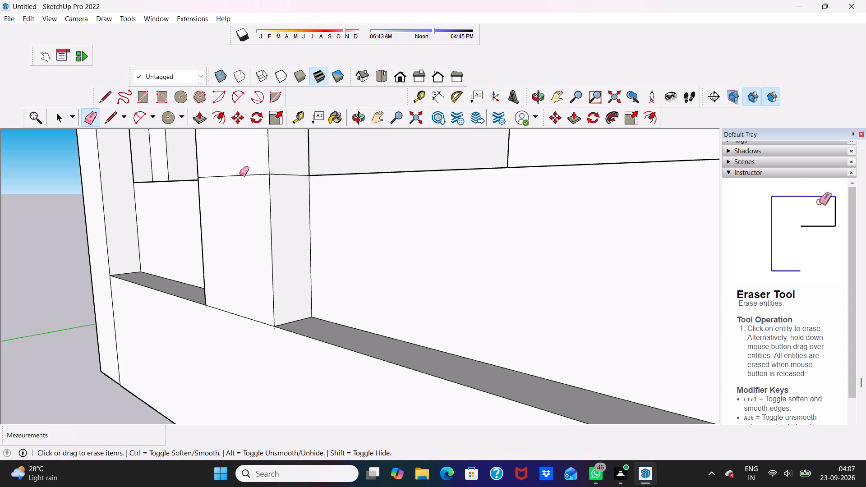
left_click(239, 174)
left_click(239, 175)
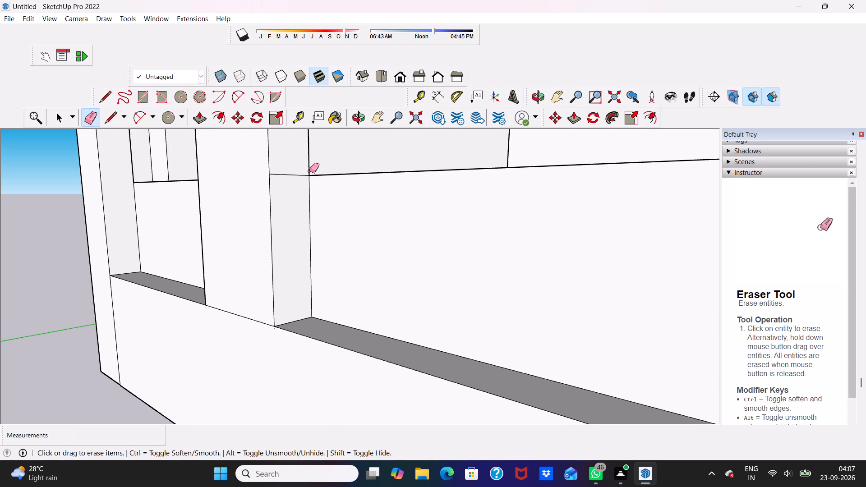
left_click(291, 174)
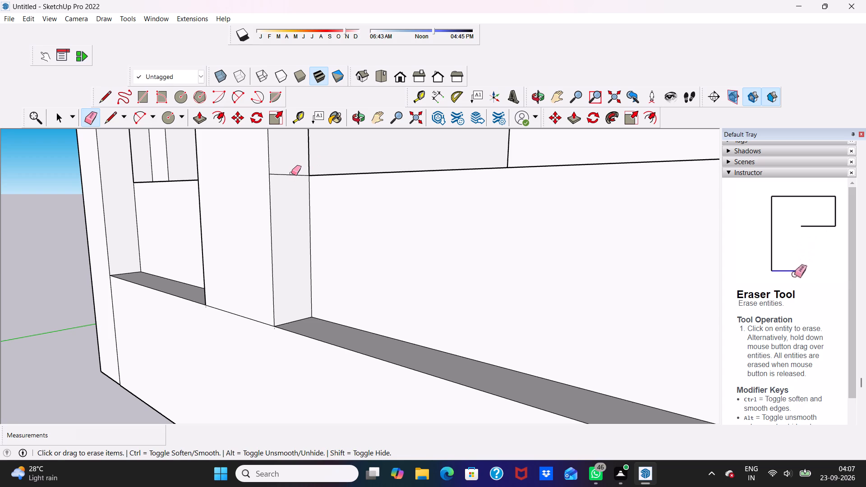
left_click(291, 173)
left_click(291, 174)
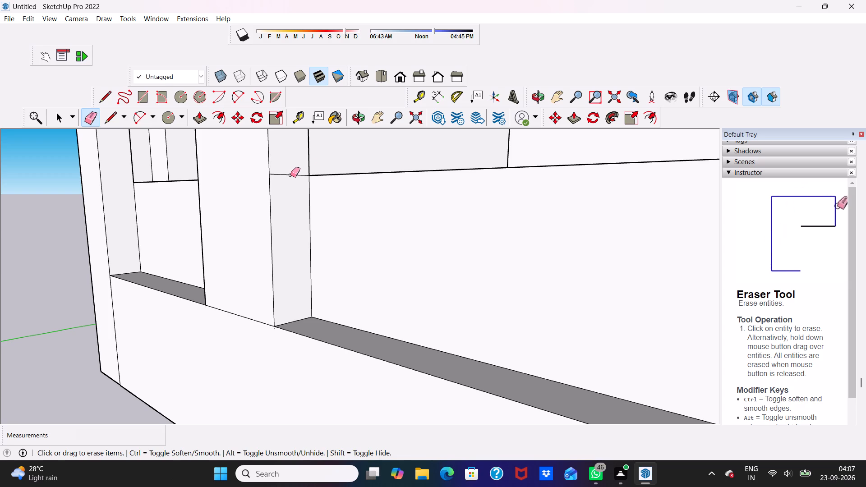
left_click(290, 175)
Erase the remaining seam lines on the lower column's opposite side face.
scroll(182, 207, "down", 5)
middle_click_drag(142, 213, 318, 236)
scroll(408, 223, "up", 4)
left_click(475, 261)
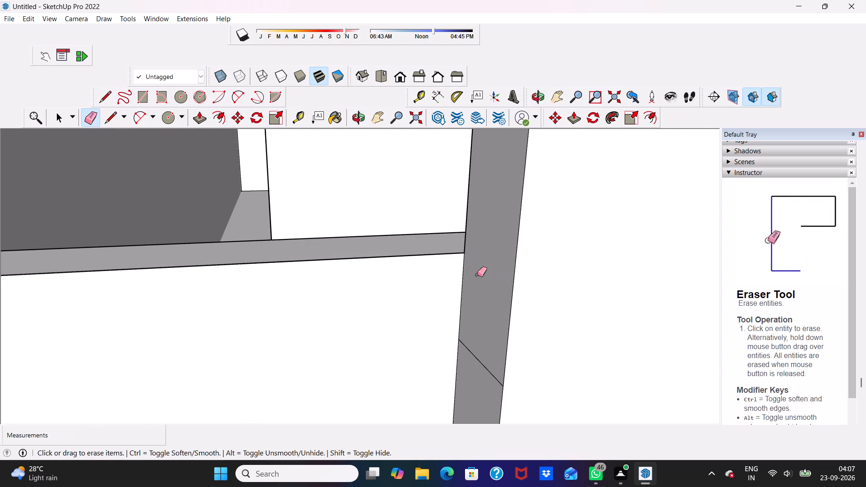
left_click(475, 358)
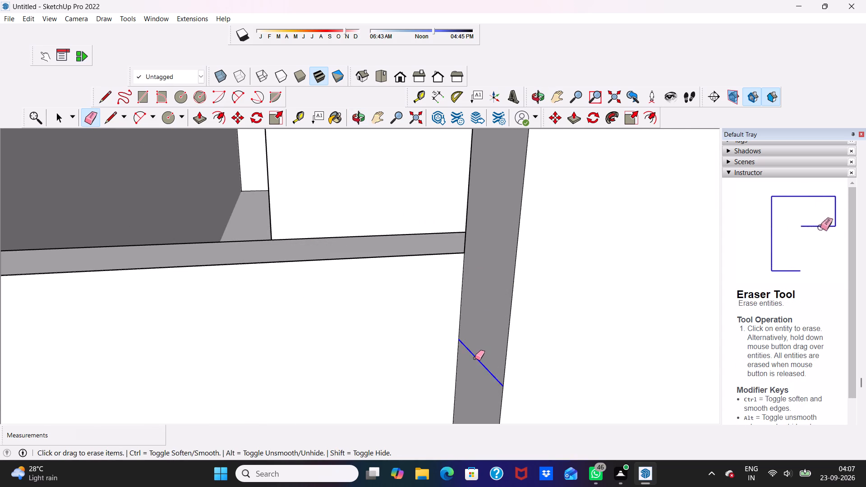
Erase the horizontal seam line across the upper balcony column's front face at parapet-top height.
scroll(415, 329, "down", 13)
scroll(378, 198, "up", 1)
scroll(378, 200, "down", 11)
scroll(410, 169, "up", 7)
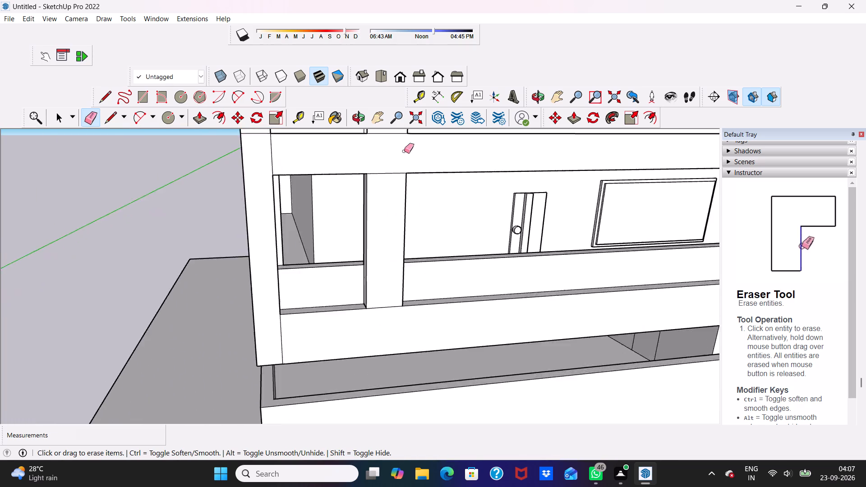
scroll(404, 151, "down", 18)
scroll(380, 150, "up", 17)
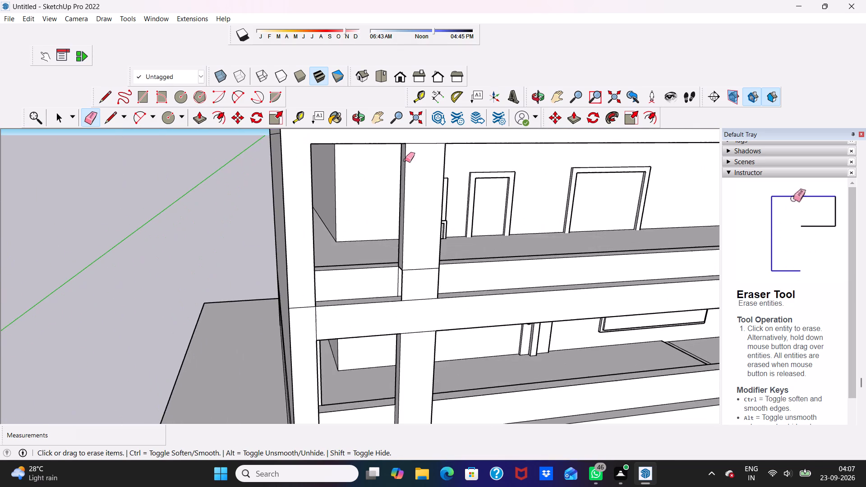
scroll(418, 225, "up", 4)
left_click(412, 292)
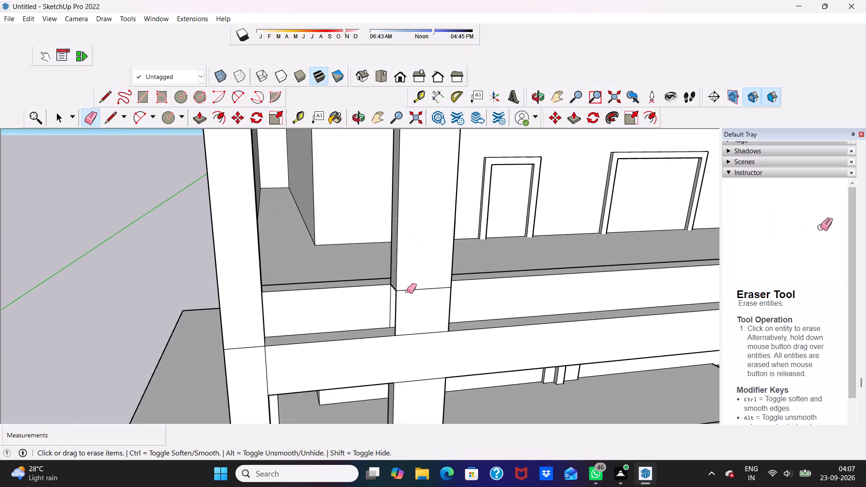
scroll(407, 291, "up", 5)
middle_click_drag(389, 291, 473, 270)
scroll(452, 281, "up", 5)
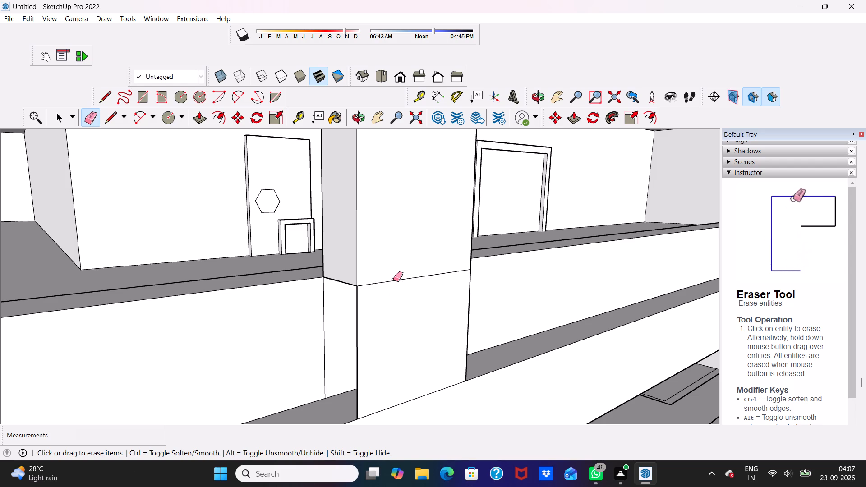
left_click(393, 280)
Push/Pull the small exposed face inside the upper column at parapet-top height by 9".
middle_click_drag(361, 285, 472, 233)
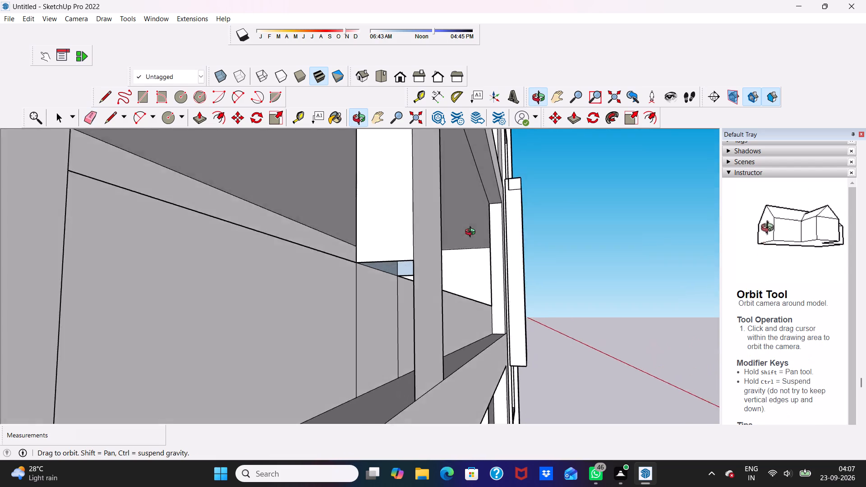
middle_click_drag(472, 233, 478, 211)
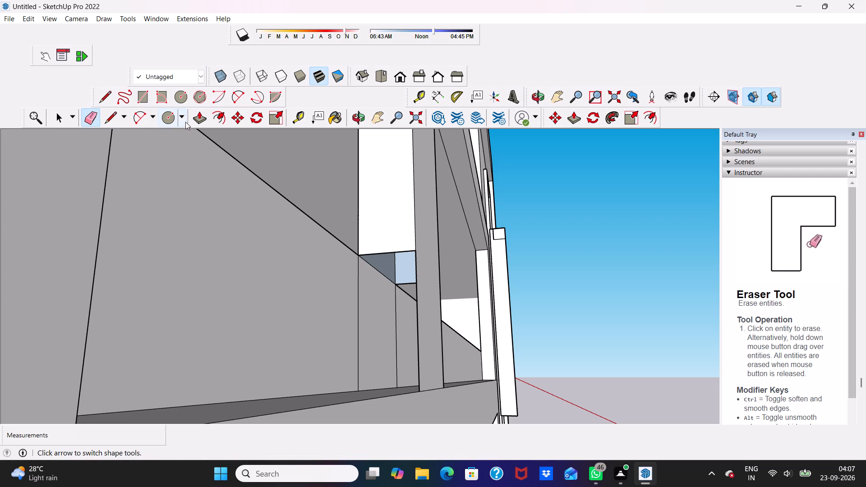
left_click_drag(197, 118, 201, 123)
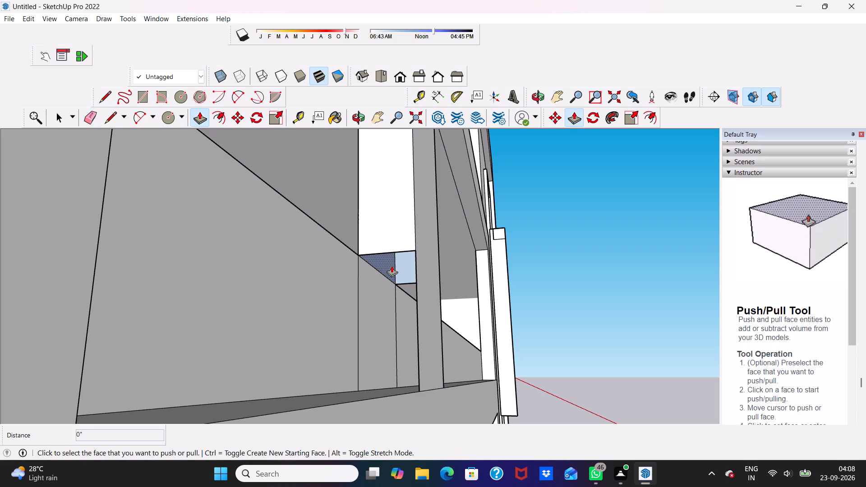
left_click(392, 266)
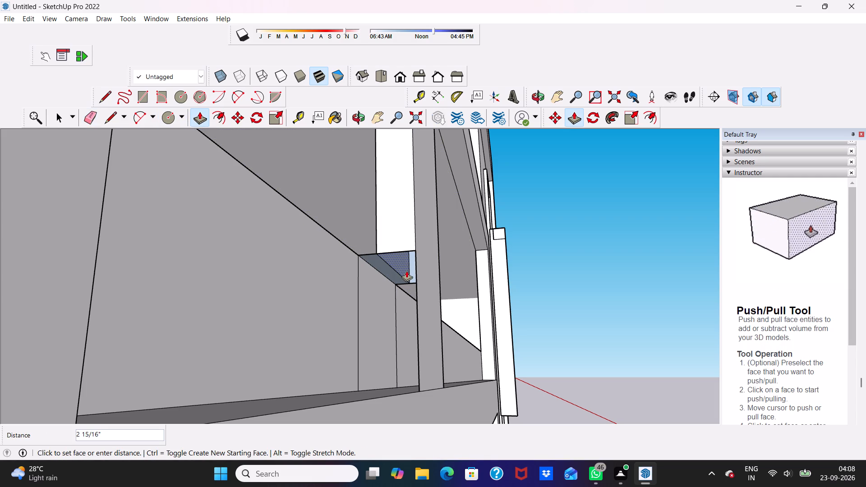
left_click(421, 294)
Pull the upper column's recessed front face forward in two 4 1/2" stages, flush with the column front below.
scroll(409, 254, "up", 3)
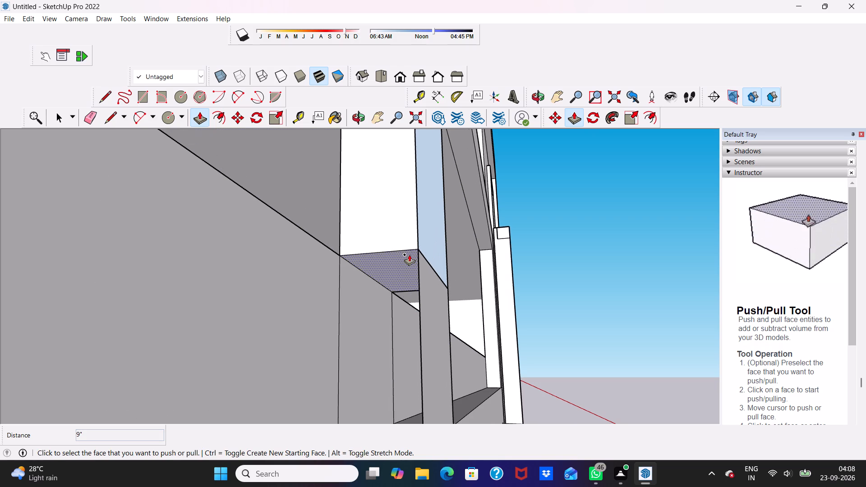
middle_click_drag(419, 241, 275, 360)
left_click(341, 222)
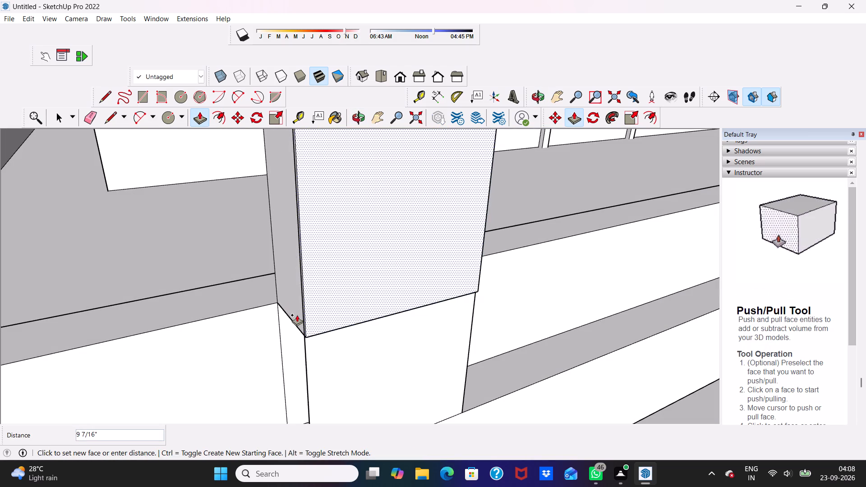
left_click(291, 323)
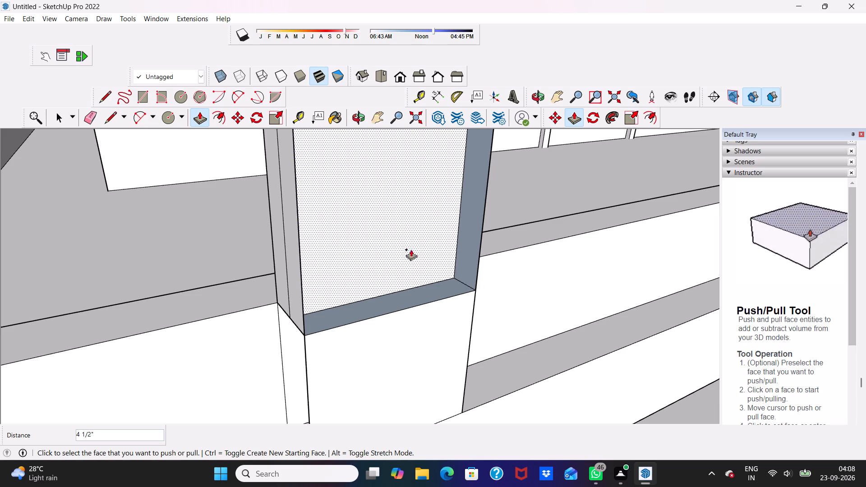
left_click(400, 243)
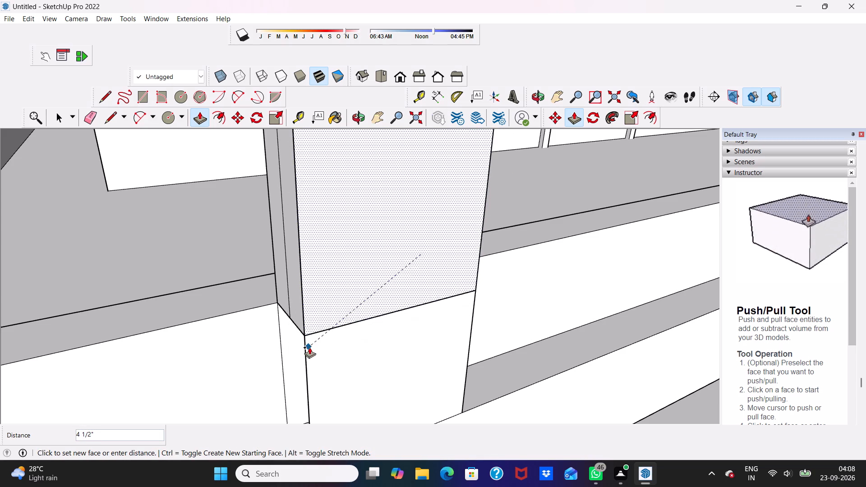
left_click(311, 346)
Extend the underside of the column's inner part down 1' 8 7/16" to the ledge with Push/Pull.
scroll(333, 329, "down", 3)
middle_click_drag(353, 310, 438, 272)
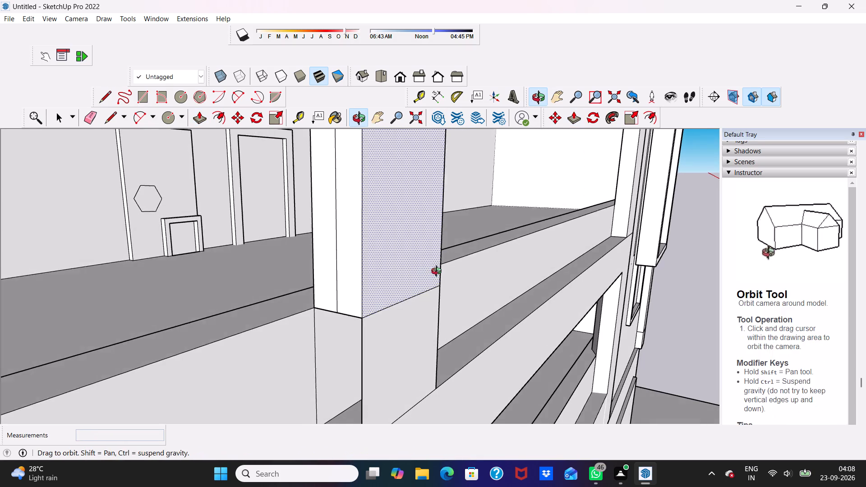
middle_click_drag(438, 272, 439, 272)
scroll(257, 404, "up", 2)
middle_click_drag(347, 345, 399, 248)
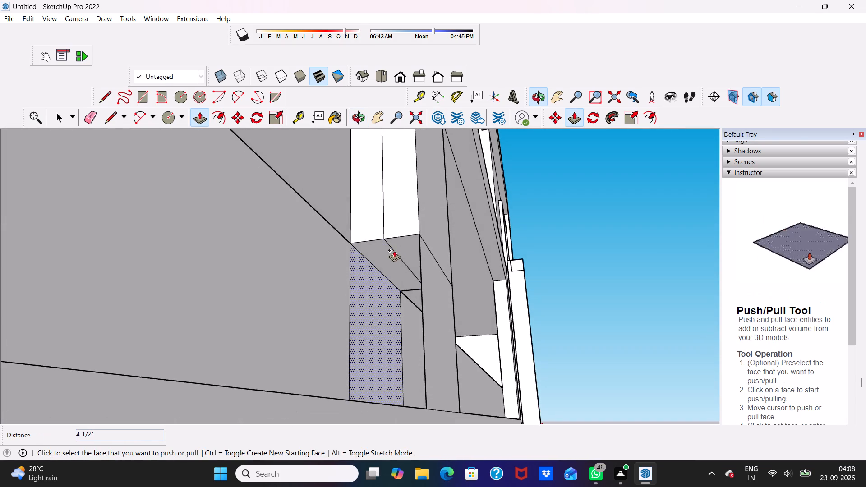
scroll(392, 255, "up", 1)
left_click(392, 255)
scroll(389, 369, "down", 4)
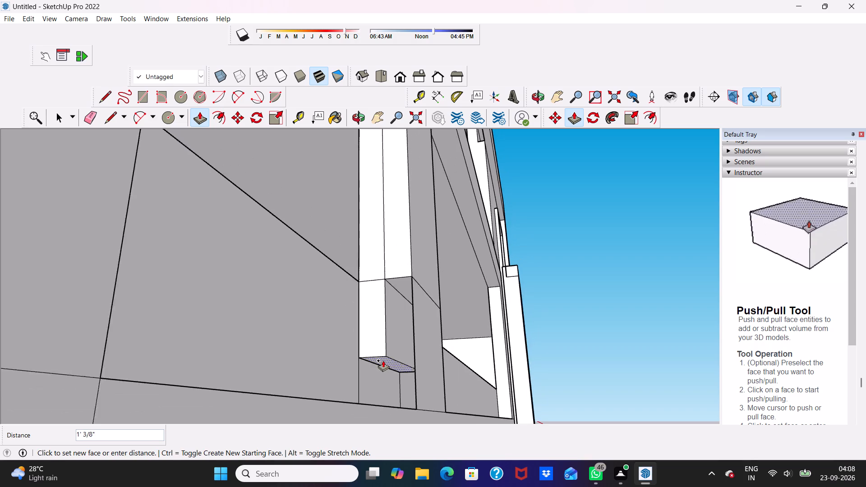
scroll(383, 360, "down", 3)
left_click(380, 390)
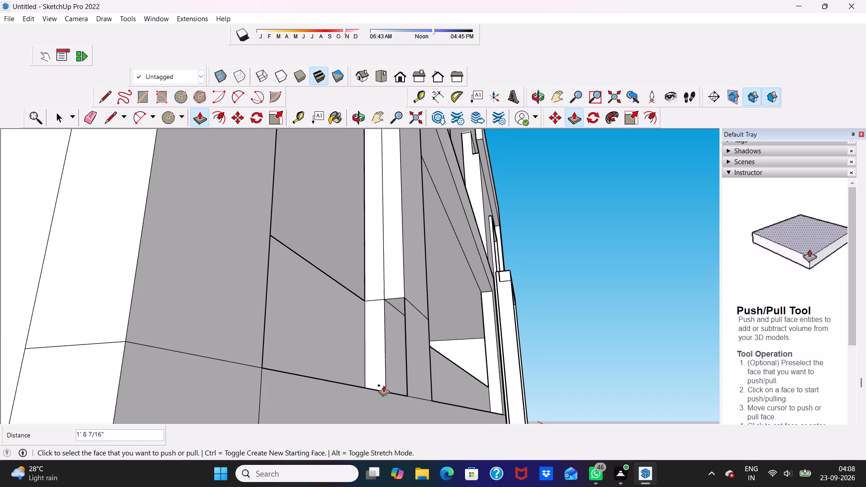
Pull the parapet-height part of the column front forward in stages, finishing with 2 7/16", flush with the front above.
left_click(391, 357)
scroll(419, 355, "up", 4)
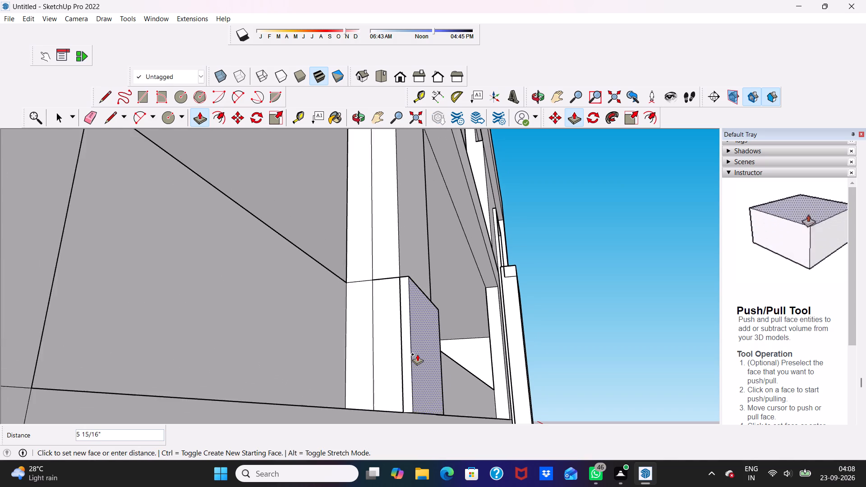
scroll(402, 354, "up", 6)
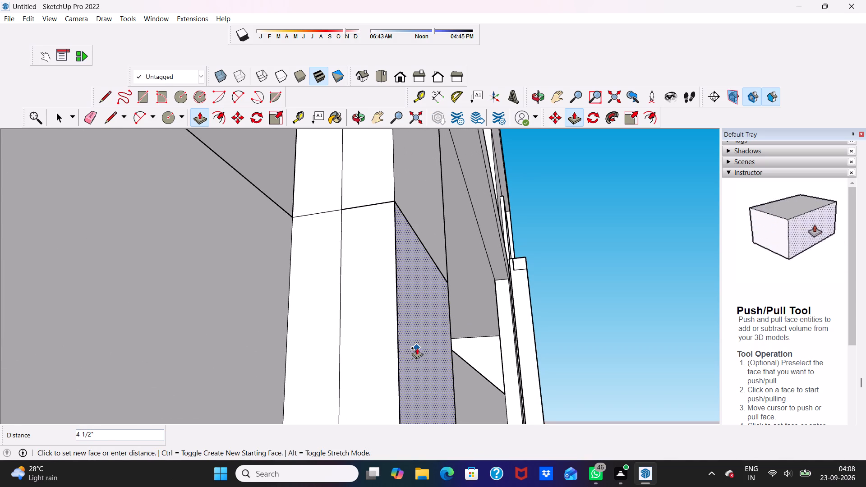
left_click(422, 328)
scroll(410, 302, "up", 2)
scroll(407, 310, "down", 1)
middle_click_drag(407, 310, 224, 374)
left_click_drag(275, 326, 275, 331)
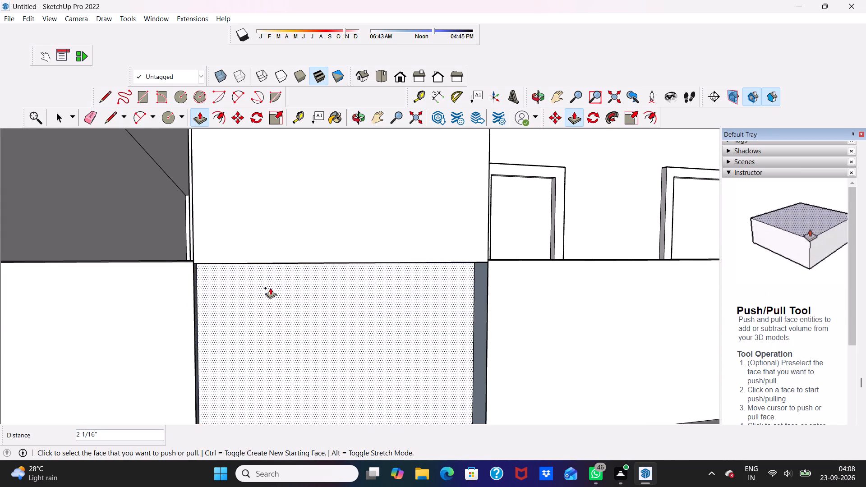
scroll(309, 206, "down", 3)
scroll(385, 188, "down", 3)
left_click(357, 295)
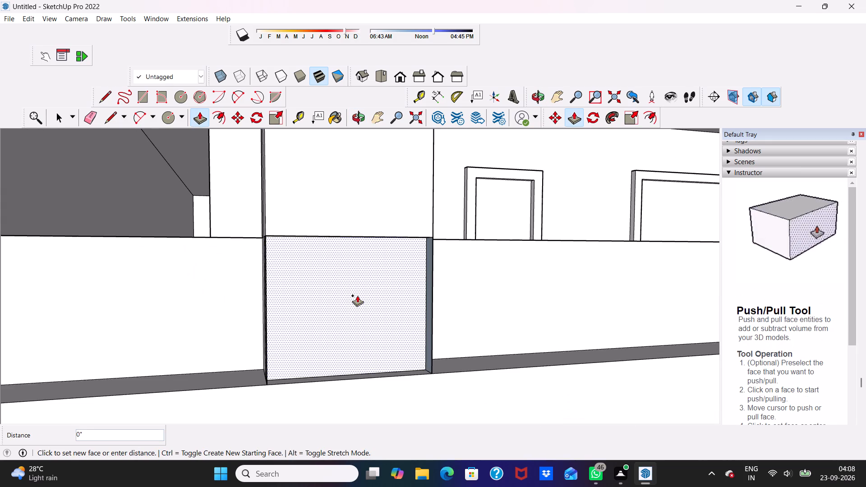
left_click(273, 219)
Erase the vertical and horizontal seam lines on the upper balcony column's side face and the horizontal seam across its front.
scroll(309, 243, "down", 3)
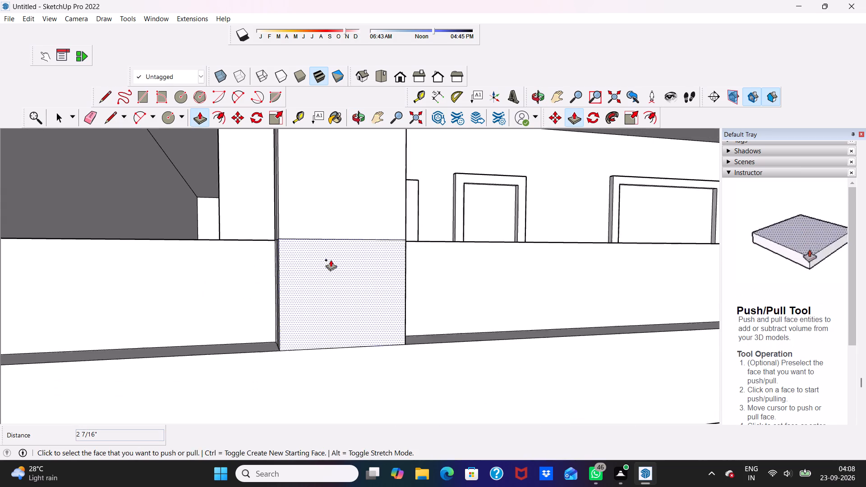
scroll(331, 260, "down", 2)
middle_click_drag(332, 263, 462, 279)
scroll(345, 277, "up", 1)
key("space")
key("space")
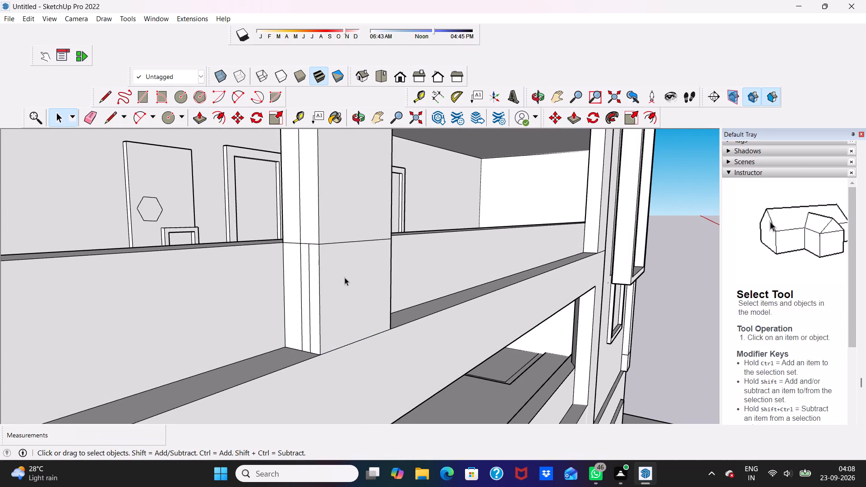
scroll(75, 119, "up", 1)
left_click_drag(91, 115, 119, 145)
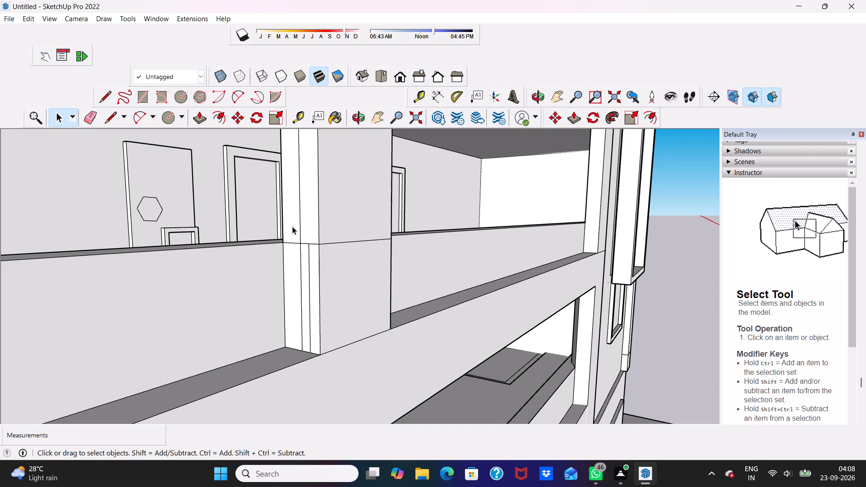
left_click_drag(91, 116, 111, 131)
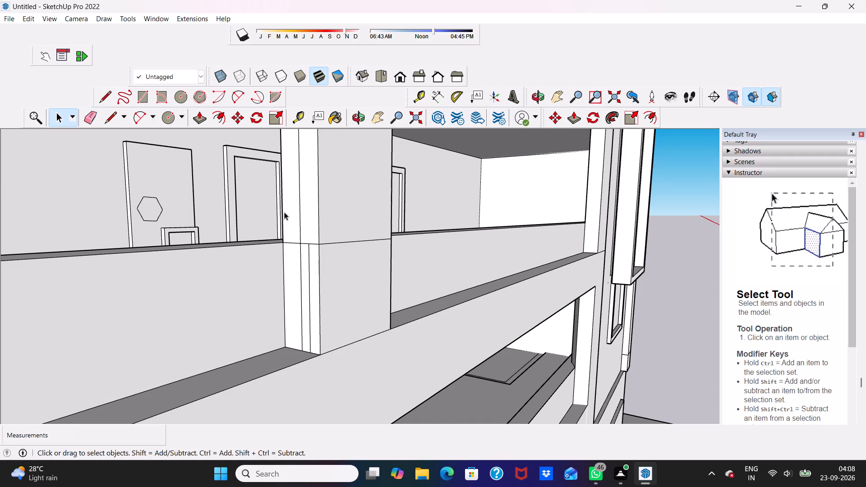
left_click(93, 116)
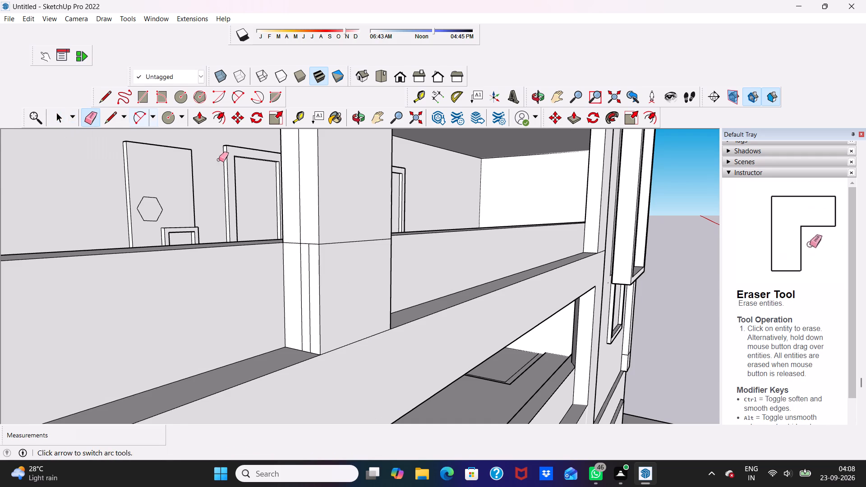
left_click(300, 173)
scroll(311, 187, "down", 3)
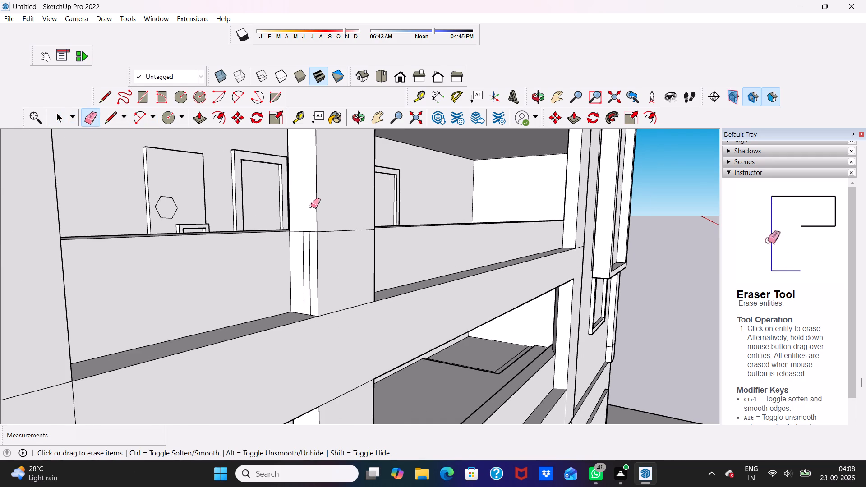
scroll(305, 233, "down", 1)
left_click(308, 232)
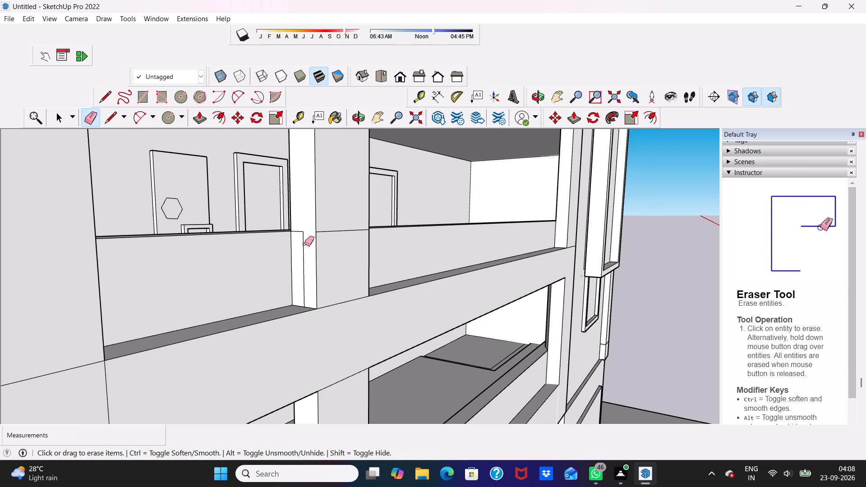
left_click(304, 244)
left_click(303, 233)
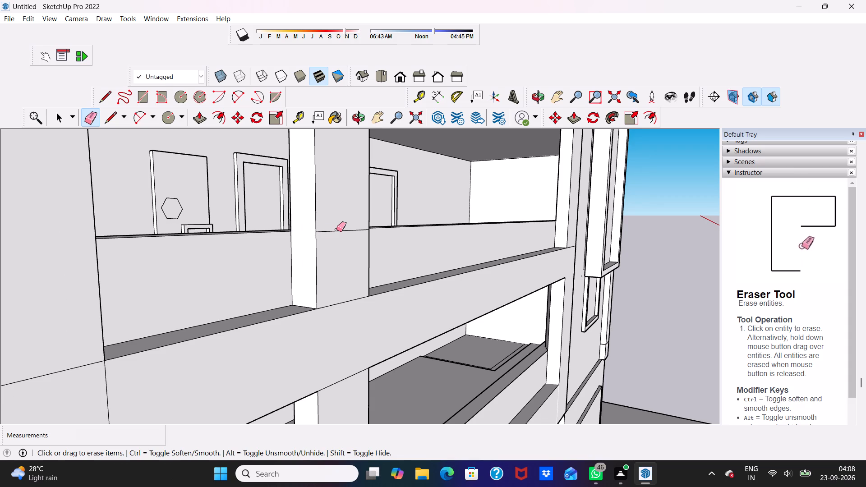
left_click(333, 231)
Erase the vertical seam line above parapet height on the other side face of the upper balcony column.
middle_click_drag(332, 230, 0, 222)
scroll(621, 146, "up", 4)
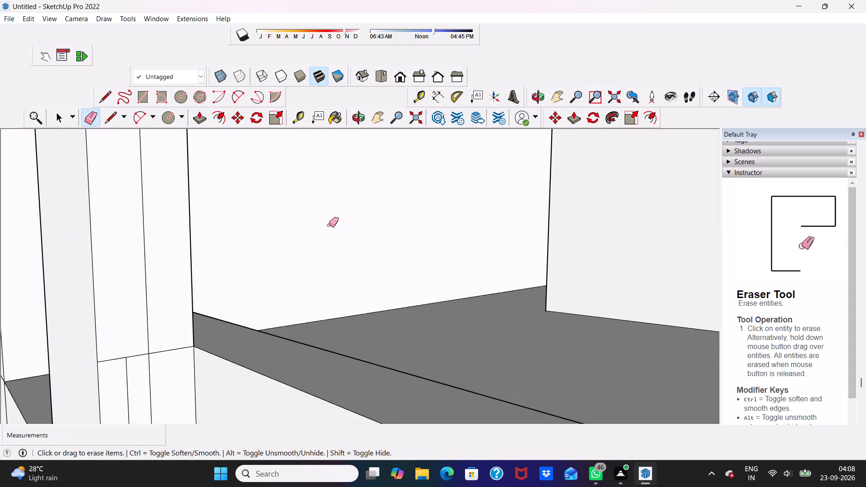
scroll(329, 225, "down", 2)
left_click(212, 263)
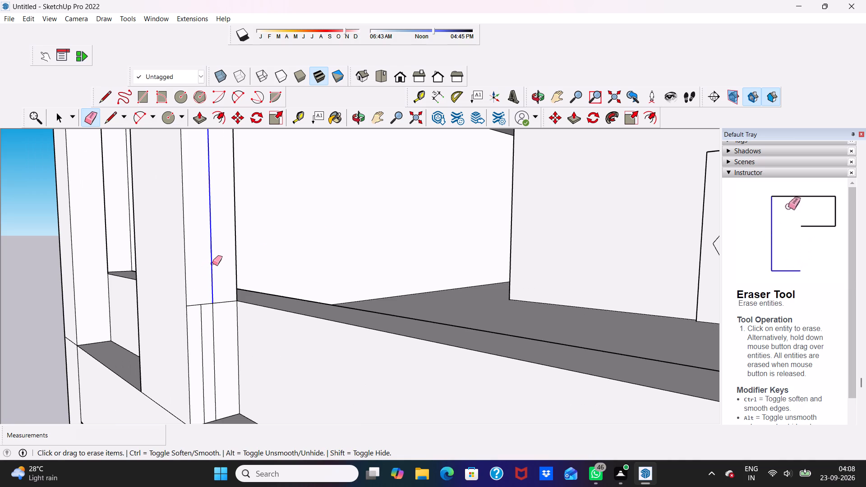
Erase the remaining vertical and horizontal seam lines at parapet height on the same side face of the upper balcony column.
left_click(203, 314)
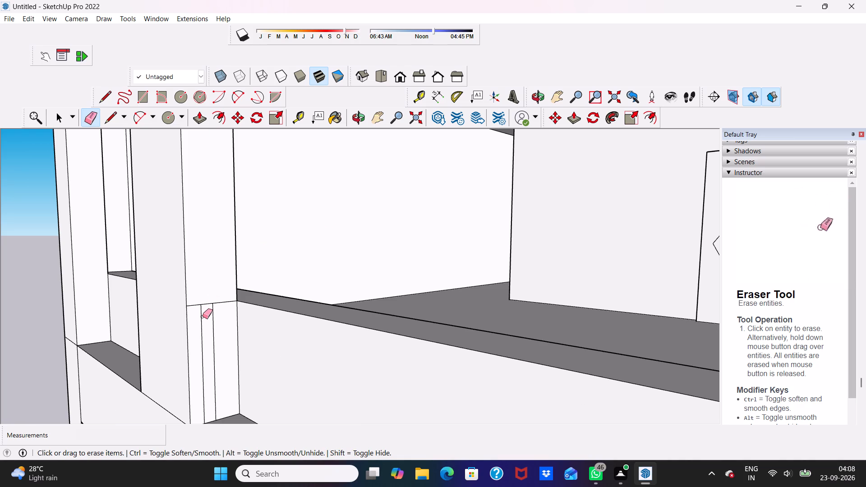
left_click(203, 317)
scroll(201, 317, "up", 4)
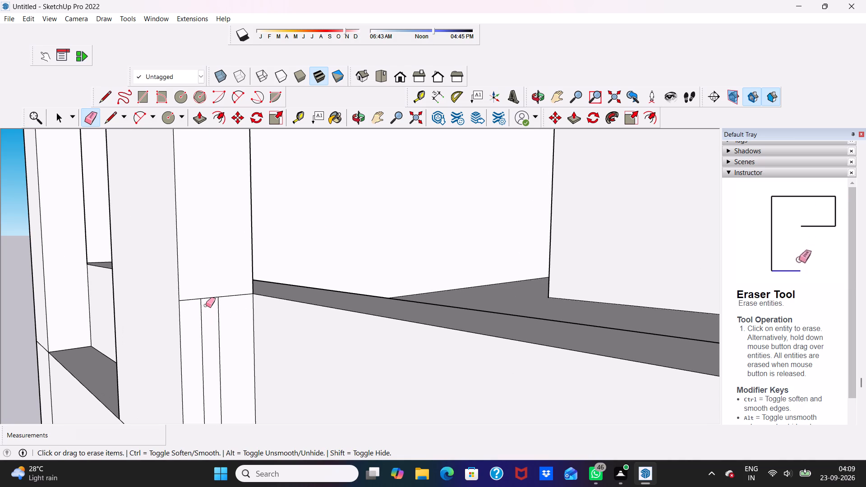
left_click(209, 297)
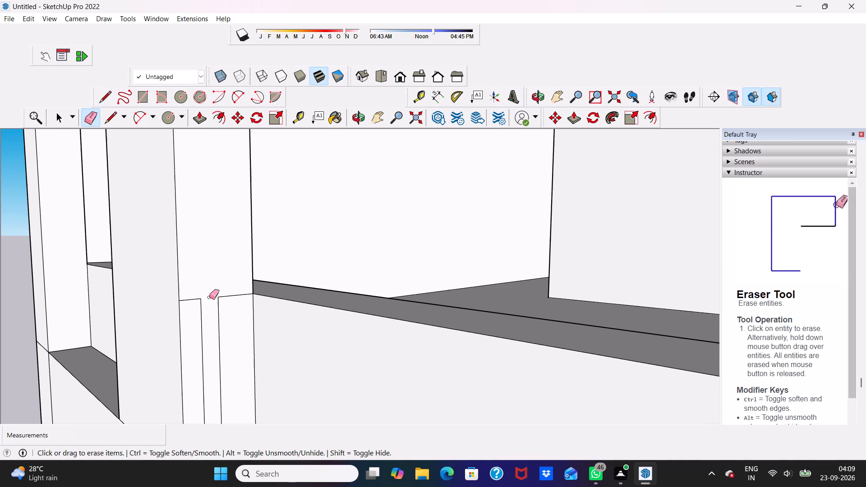
left_click(201, 309)
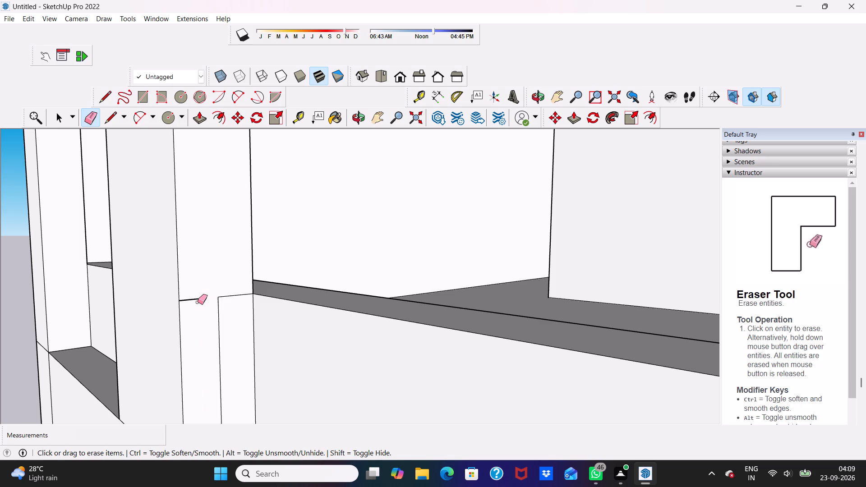
left_click(197, 299)
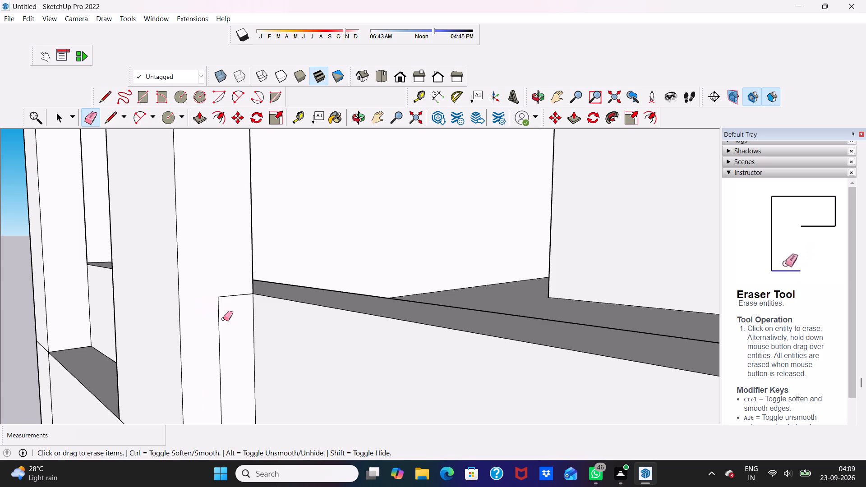
left_click(220, 326)
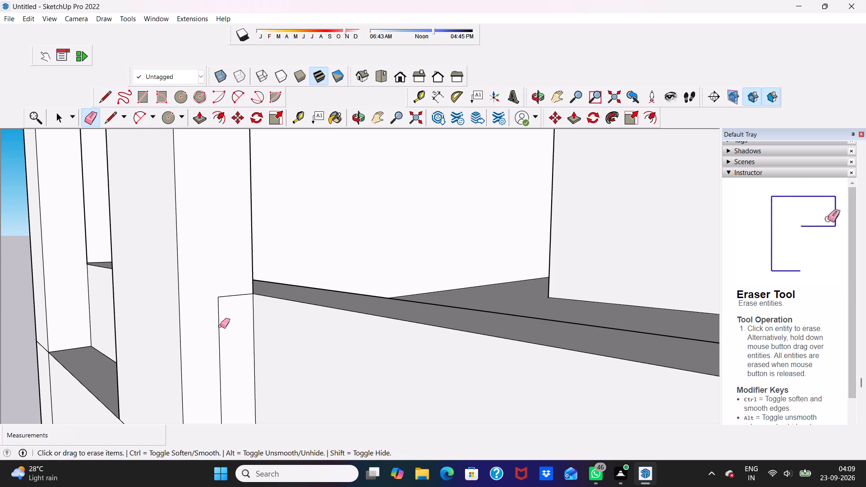
left_click(218, 331)
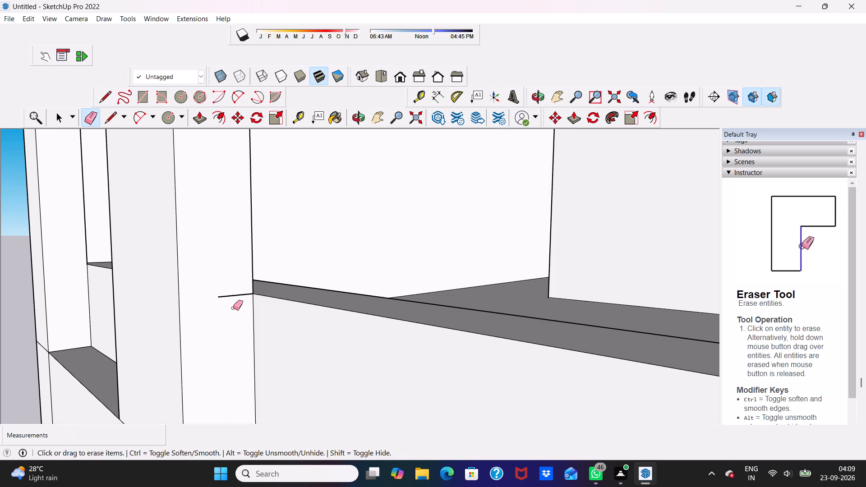
left_click(237, 297)
scroll(240, 276, "down", 5)
scroll(254, 233, "up", 5)
scroll(255, 221, "down", 6)
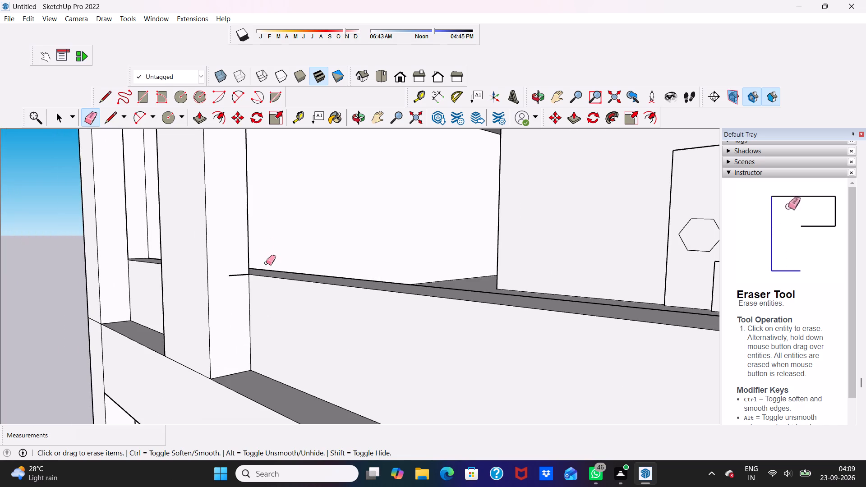
left_click(236, 276)
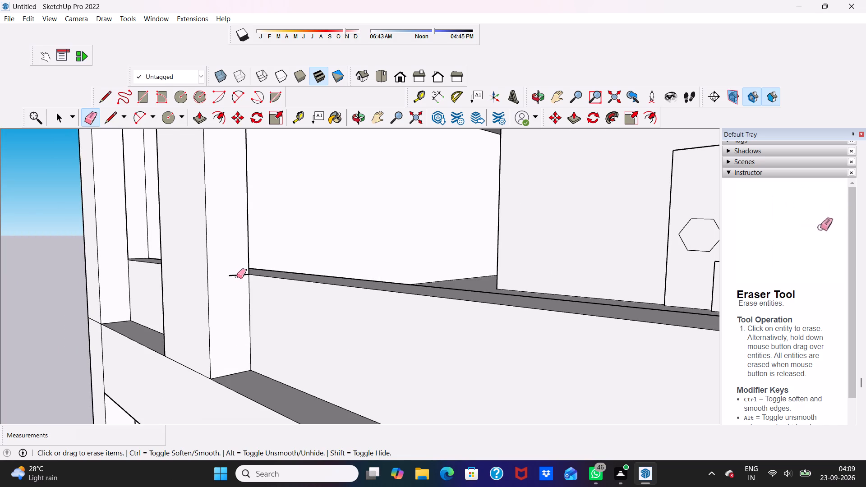
left_click(237, 275)
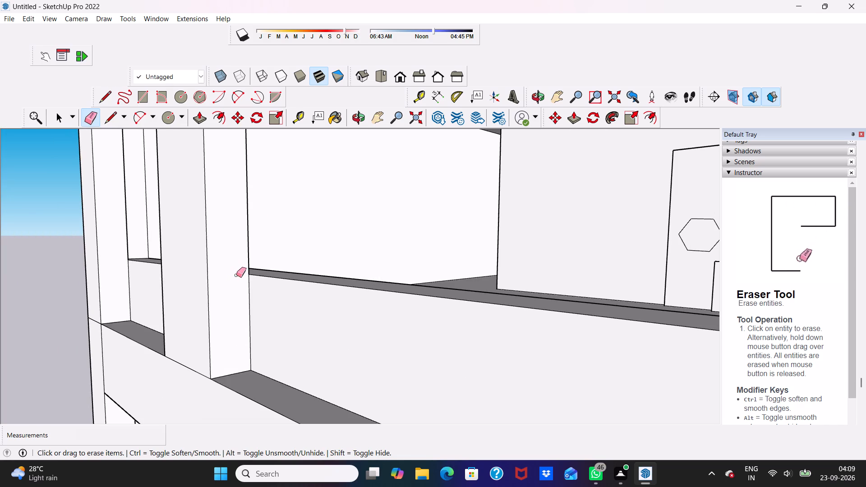
Erase the short vertical seam line on the front band below the outer corner of the lower balcony opening.
scroll(235, 272, "down", 3)
middle_click_drag(219, 263, 360, 237)
scroll(360, 237, "up", 1)
scroll(359, 236, "down", 10)
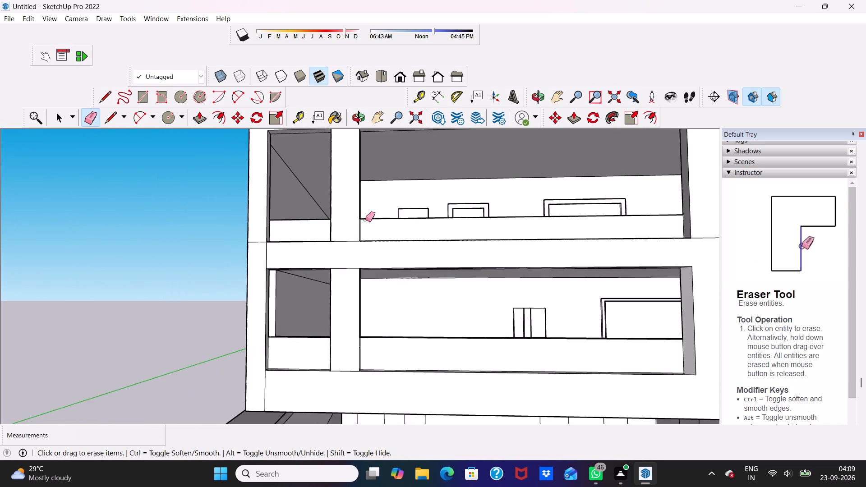
scroll(365, 220, "down", 7)
middle_click_drag(362, 214, 369, 284)
scroll(334, 315, "up", 11)
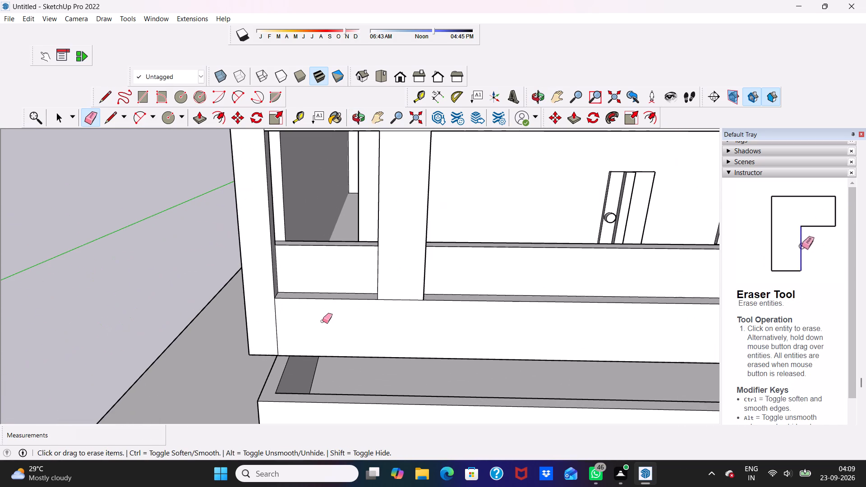
left_click(275, 316)
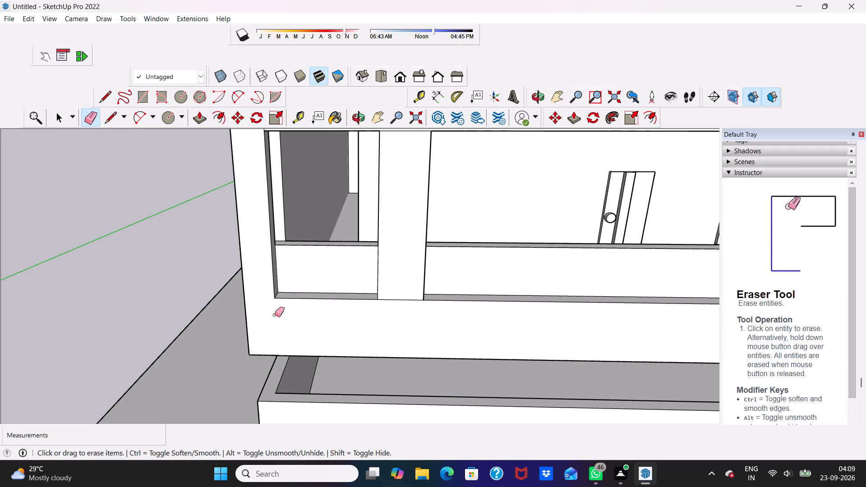
Examine the building's front from several angles, including the balcony columns and the ground-floor wall below the overhang.
scroll(275, 315, "down", 10)
middle_click_drag(359, 267, 310, 250)
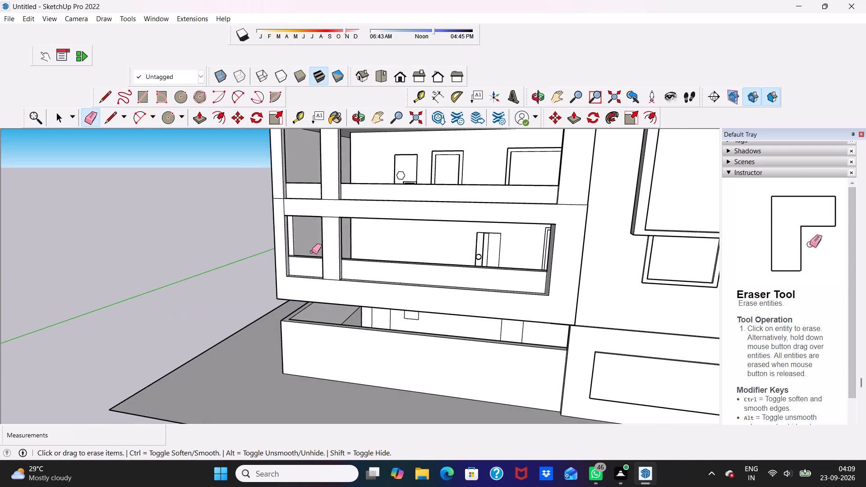
scroll(310, 245, "down", 6)
middle_click_drag(345, 255, 410, 240)
scroll(408, 216, "down", 3)
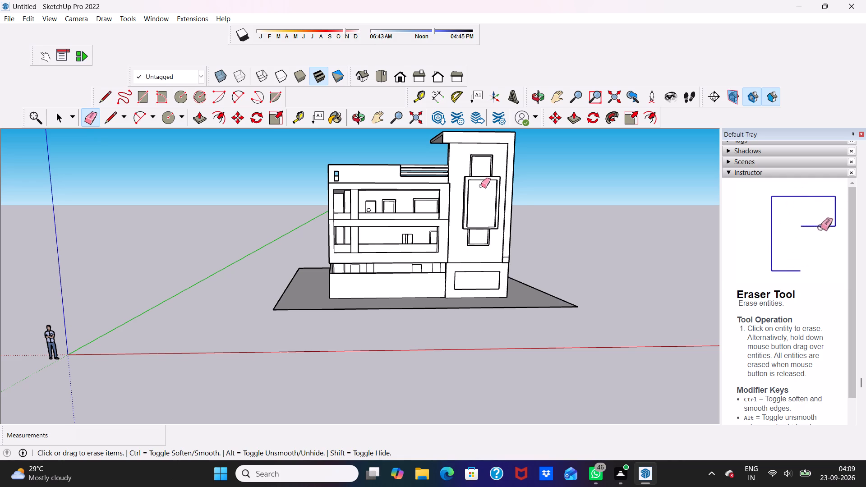
scroll(480, 183, "up", 2)
key("space")
scroll(480, 183, "up", 1)
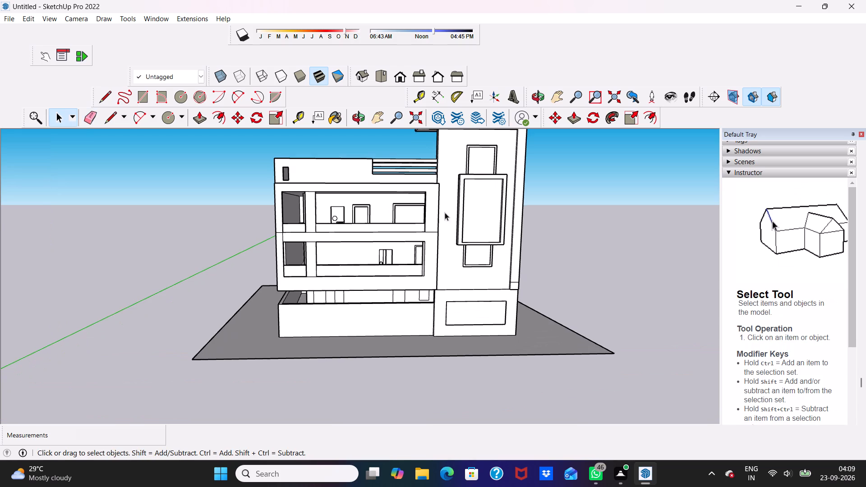
scroll(328, 227, "up", 5)
middle_click_drag(349, 351, 352, 316)
scroll(352, 316, "up", 5)
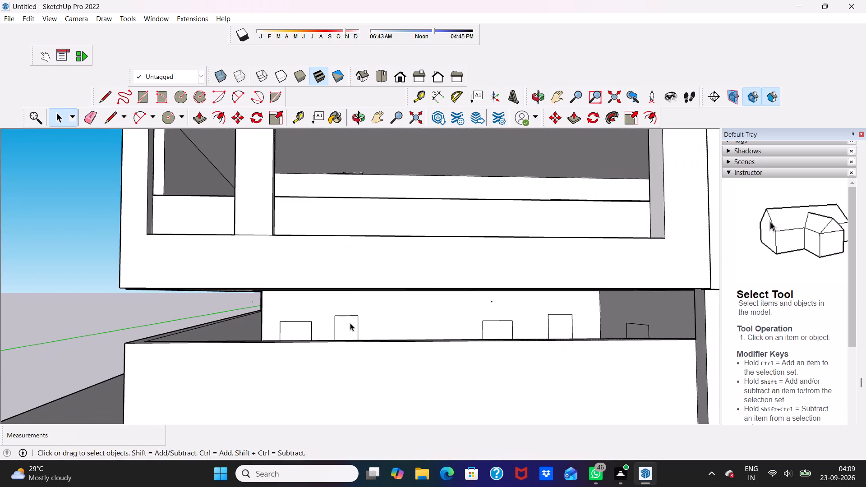
middle_click_drag(345, 331, 341, 366)
scroll(341, 366, "down", 11)
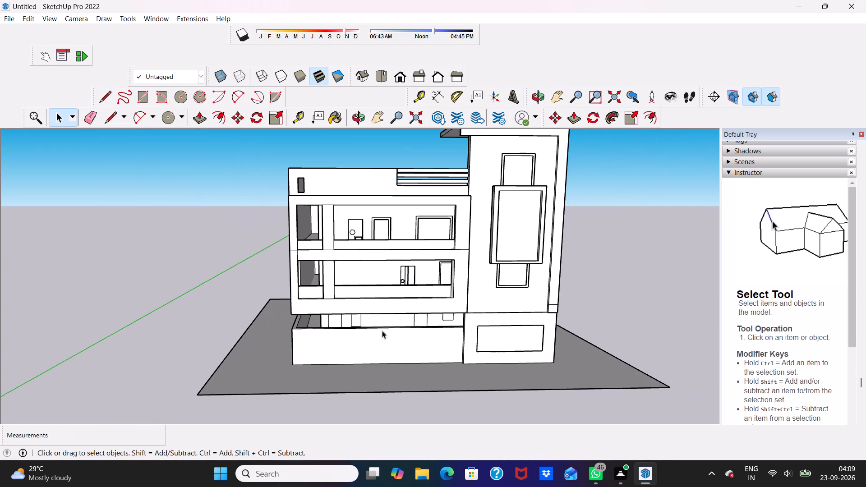
middle_click_drag(382, 331, 469, 284)
middle_click_drag(486, 276, 493, 271)
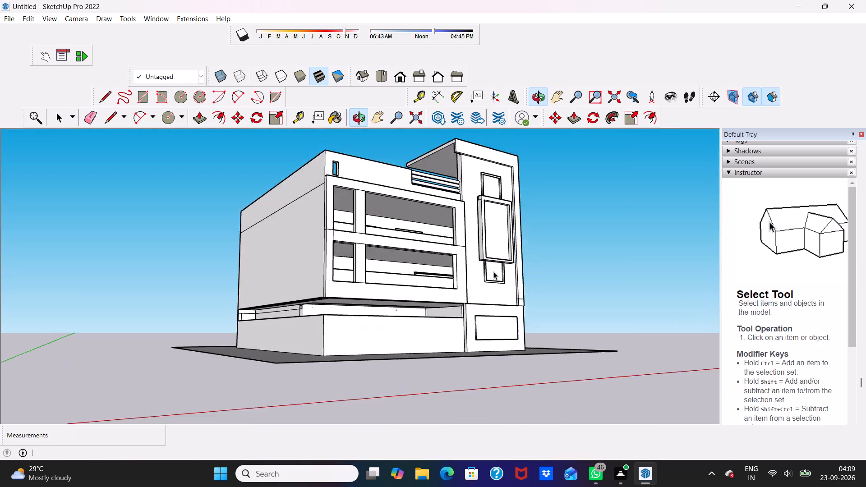
scroll(486, 282, "up", 6)
middle_click_drag(343, 340, 266, 407)
scroll(212, 395, "up", 2)
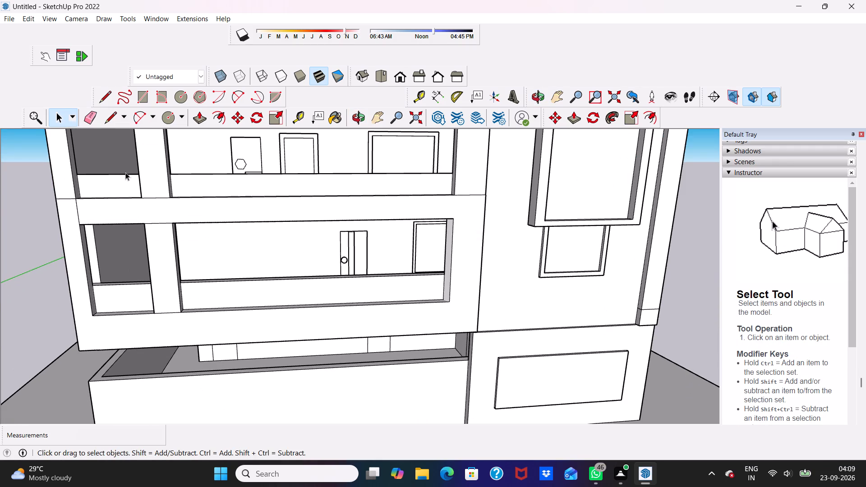
Draw a line across the top of the low ground-floor front wall where it meets the stair tower block.
left_click(101, 95)
scroll(279, 313, "down", 3)
middle_click_drag(363, 376, 364, 377)
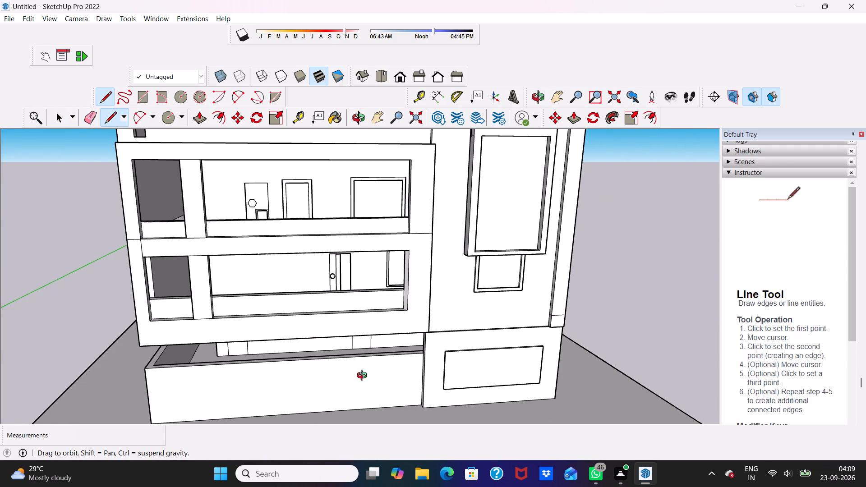
middle_click_drag(364, 377, 523, 363)
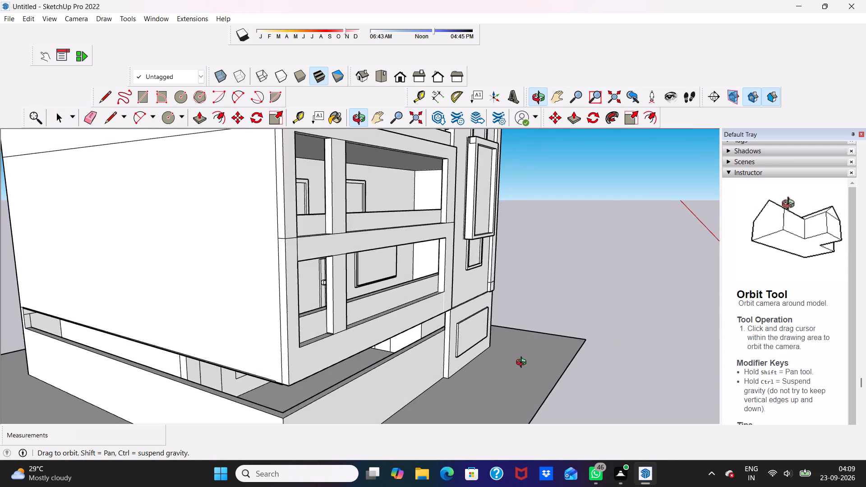
middle_click_drag(523, 363, 521, 359)
scroll(448, 345, "up", 10)
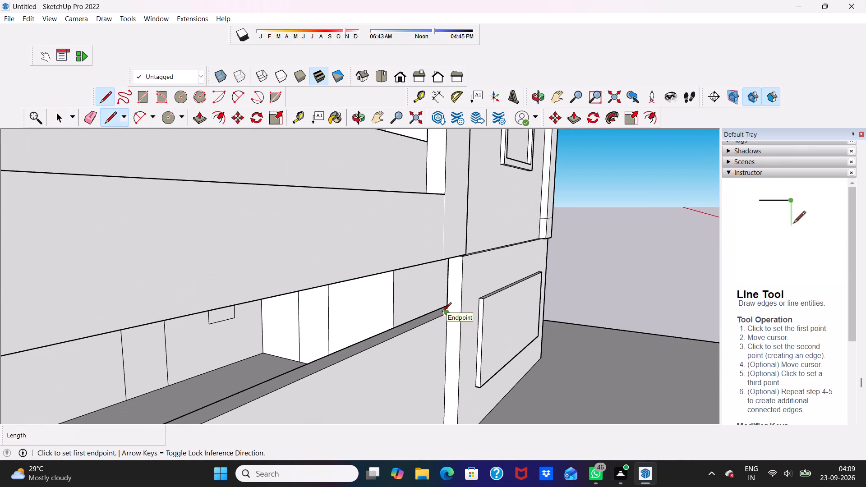
scroll(442, 312, "down", 1)
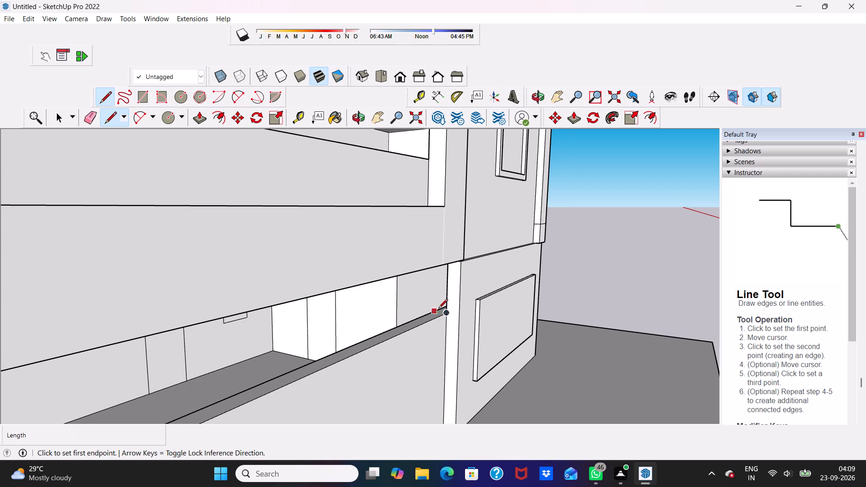
scroll(440, 314, "up", 10)
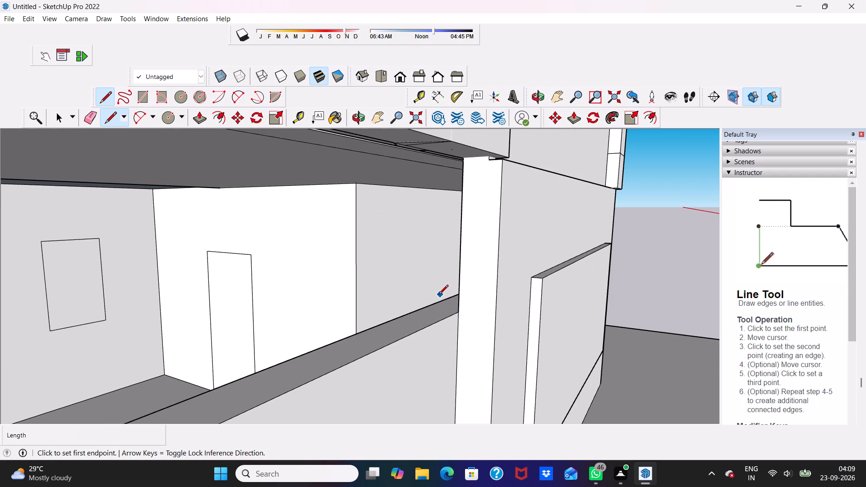
left_click(434, 301)
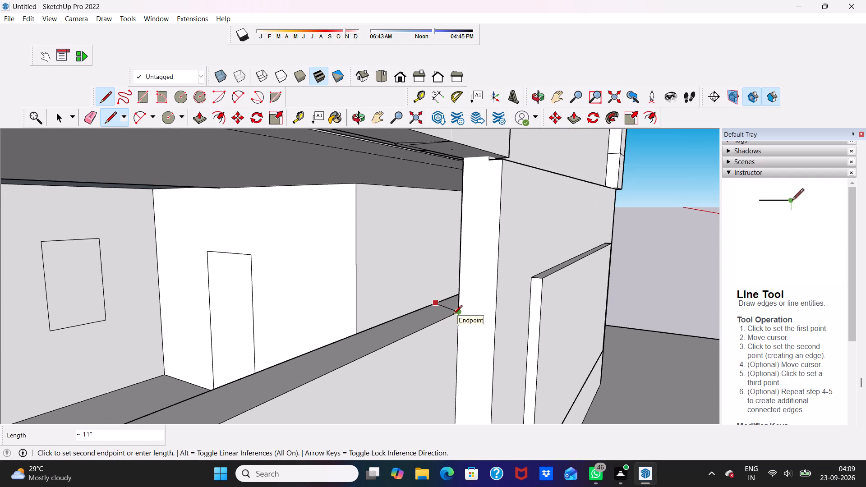
left_click(453, 315)
Draw a 9" line across the top of the low front wall at its outer corner, separating it from the side wall.
scroll(420, 295, "down", 14)
scroll(197, 393, "down", 4)
scroll(185, 394, "up", 3)
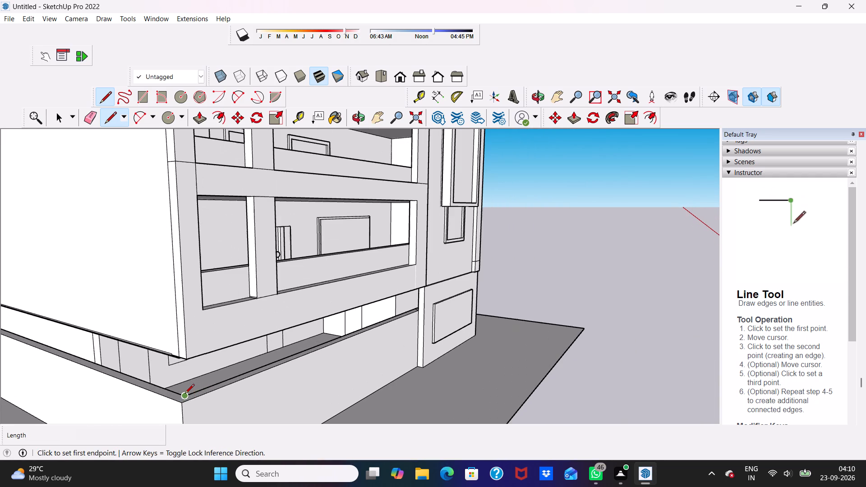
left_click(185, 394)
scroll(190, 402, "up", 1)
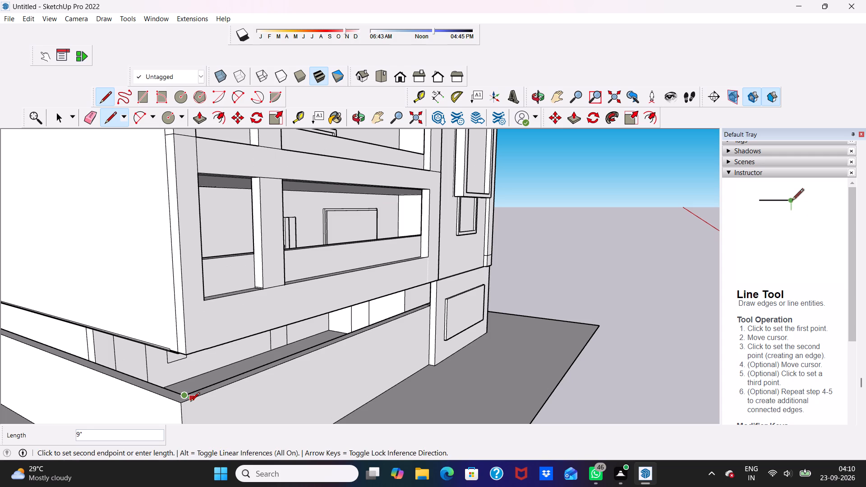
left_click(190, 402)
Push the top face of the low ground-floor front wall down by about 2', below the side wall's top.
middle_click_drag(208, 413, 97, 413)
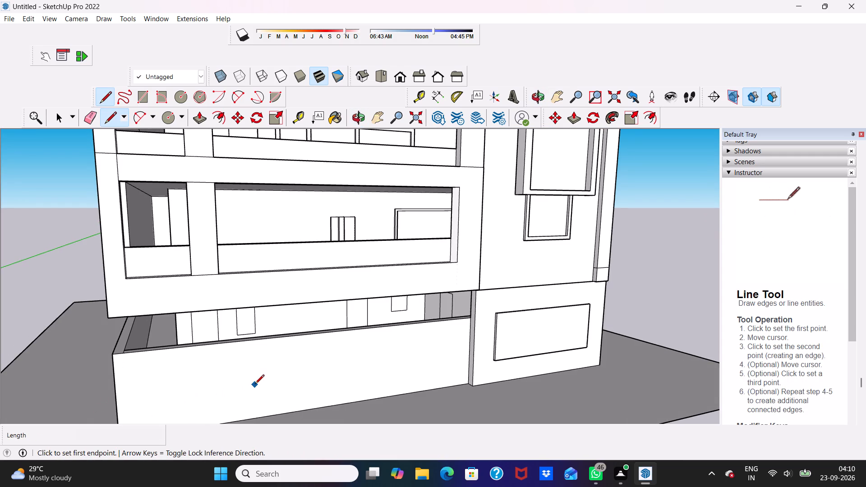
key("space")
middle_click_drag(276, 378, 232, 419)
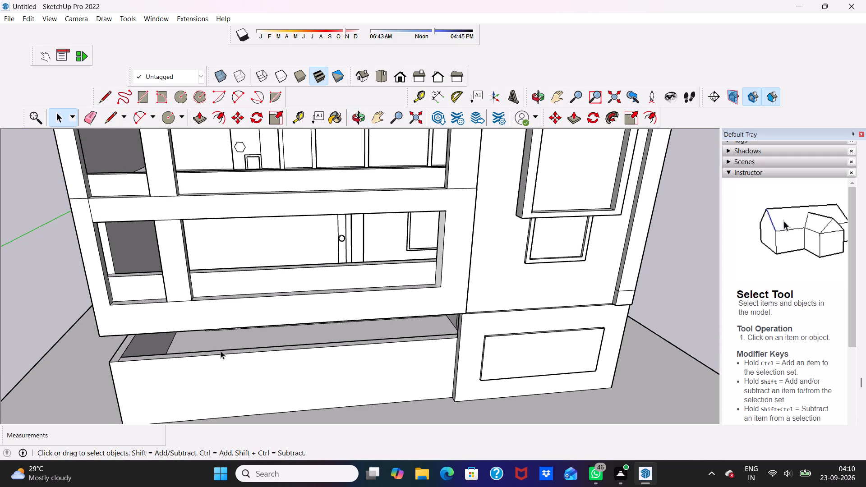
left_click(220, 351)
left_click_drag(218, 354, 218, 374)
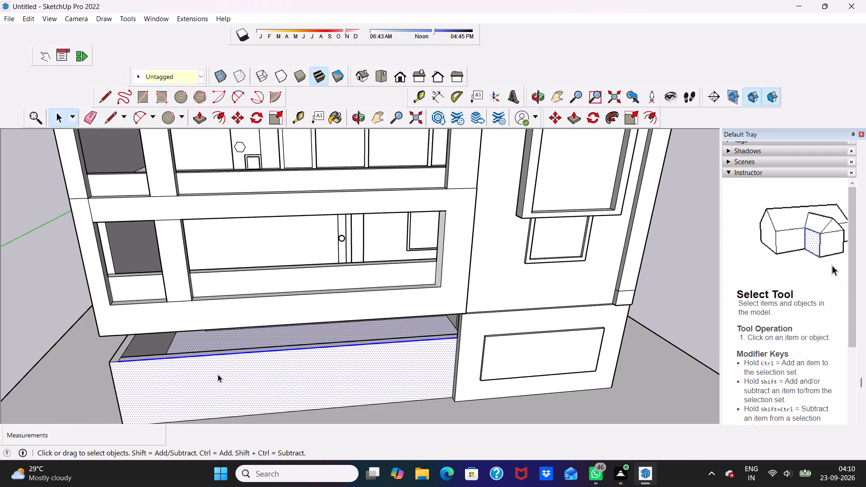
left_click(40, 330)
scroll(240, 354, "down", 3)
scroll(246, 358, "up", 6)
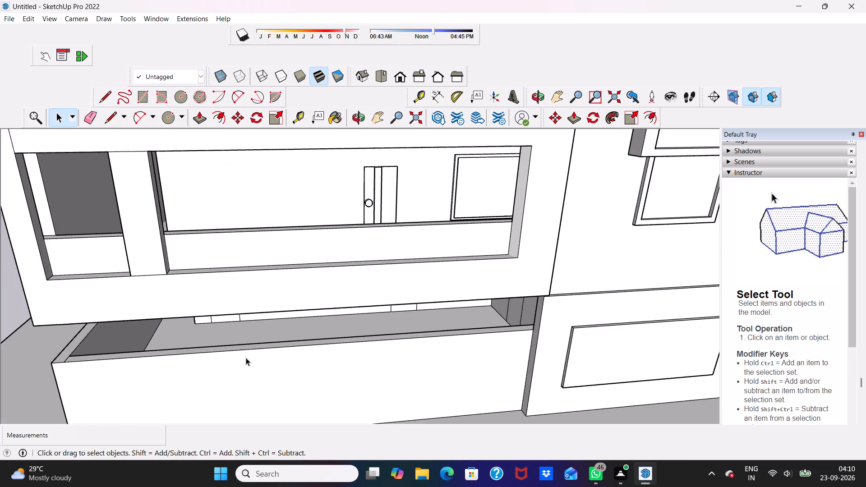
scroll(246, 358, "up", 5)
left_click(245, 341)
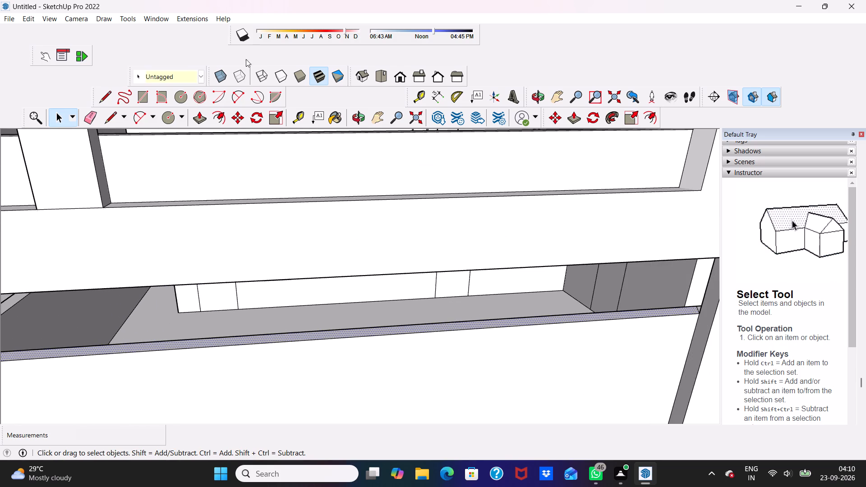
left_click_drag(200, 113, 206, 140)
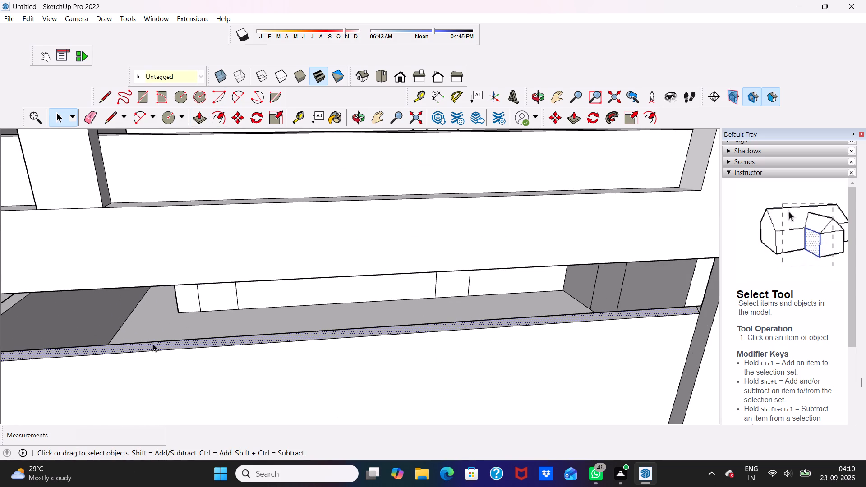
left_click(194, 120)
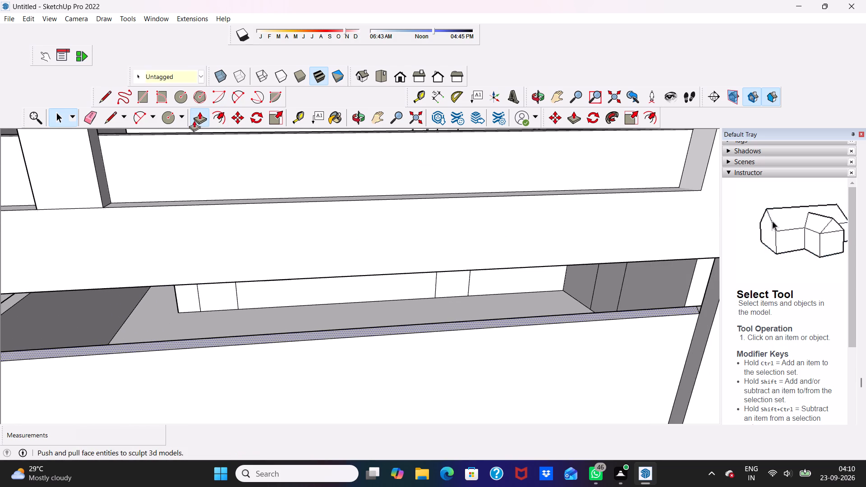
left_click(147, 342)
scroll(147, 342, "down", 7)
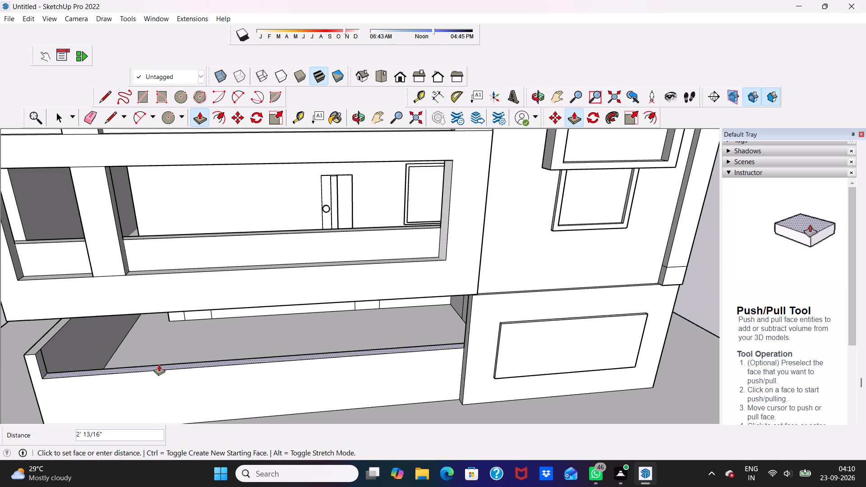
left_click(159, 364)
scroll(159, 364, "down", 1)
middle_click_drag(158, 364, 128, 301)
scroll(128, 301, "up", 1)
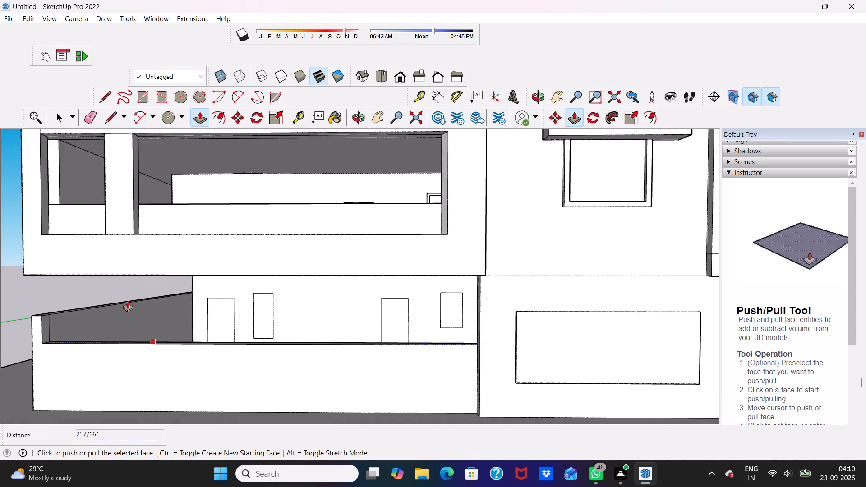
scroll(128, 301, "up", 1)
key("space")
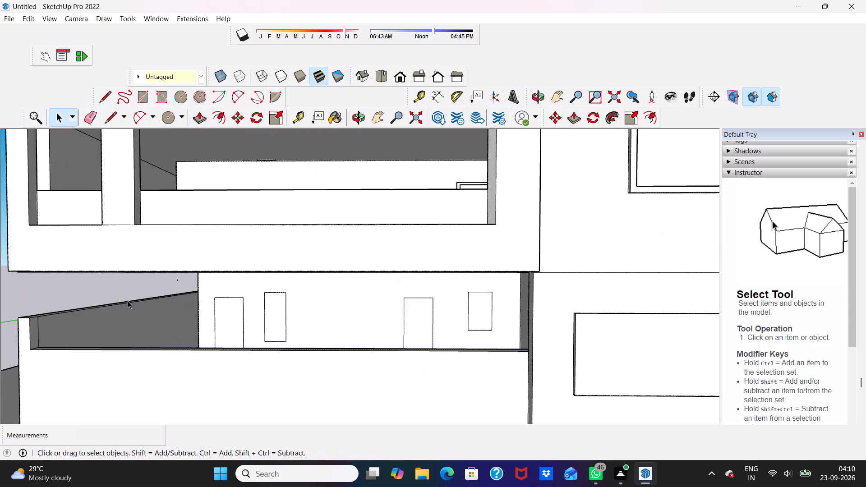
Examine the lowered ground-floor front wall and the area under the overhang from several angles.
scroll(130, 306, "down", 5)
scroll(218, 305, "up", 5)
scroll(218, 305, "down", 3)
scroll(195, 330, "up", 2)
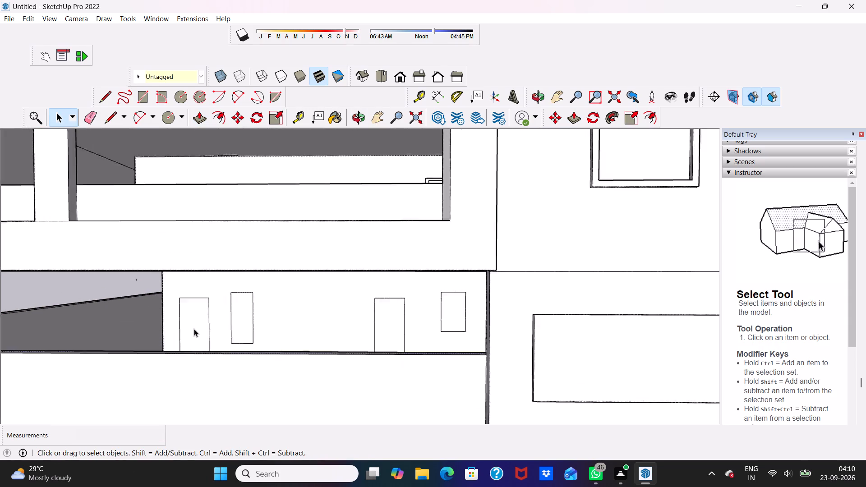
scroll(194, 329, "up", 3)
scroll(194, 329, "down", 5)
scroll(197, 311, "up", 1)
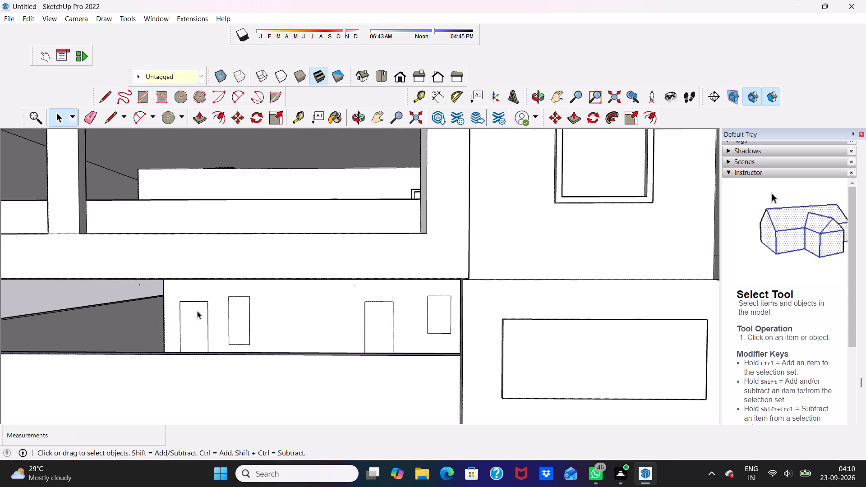
scroll(197, 311, "down", 3)
scroll(312, 254, "down", 3)
middle_click_drag(62, 325, 67, 326)
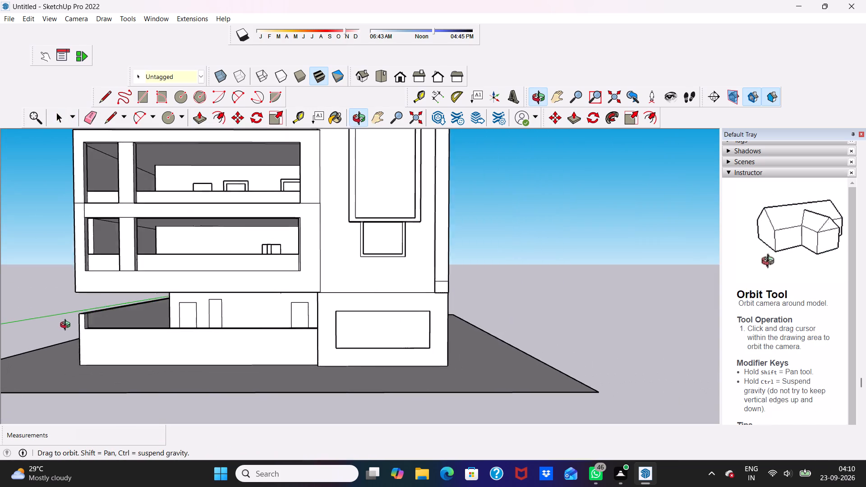
middle_click_drag(67, 326, 145, 308)
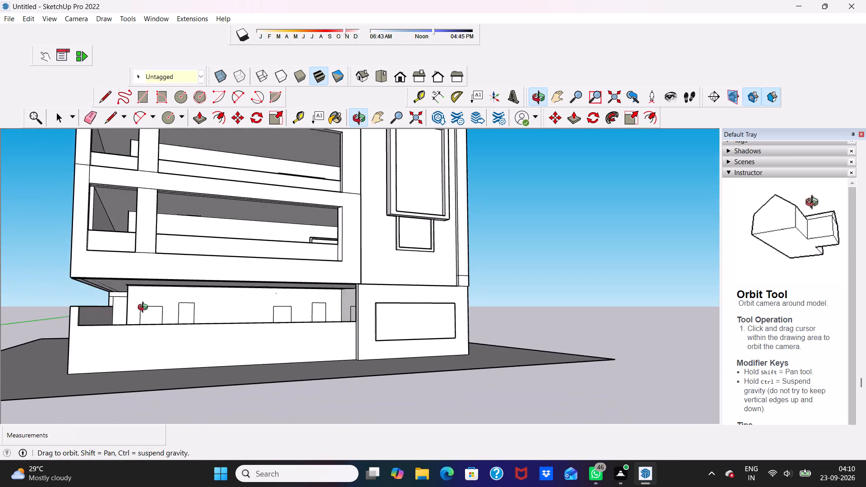
middle_click_drag(145, 308, 103, 295)
scroll(103, 290, "up", 5)
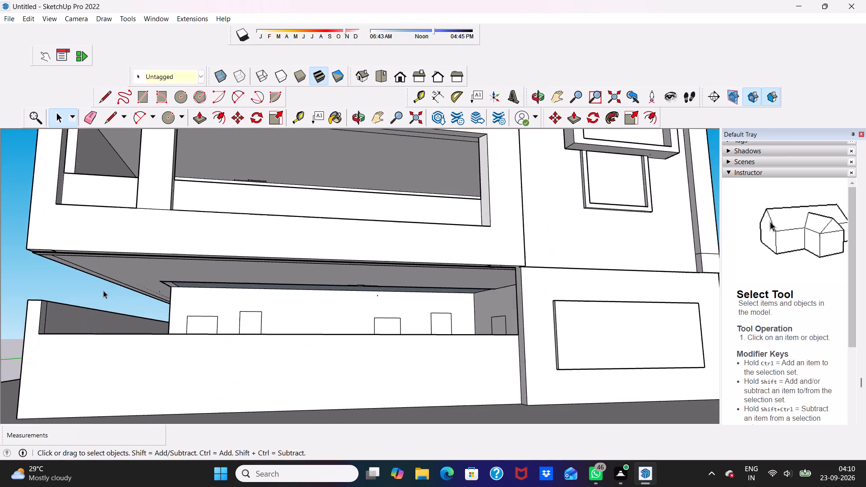
scroll(103, 290, "up", 5)
scroll(103, 290, "down", 4)
scroll(98, 269, "up", 1)
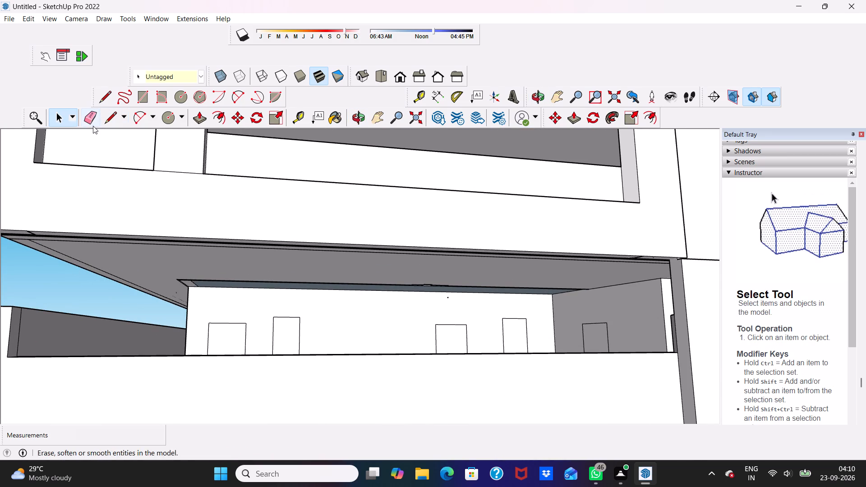
scroll(94, 155, "down", 5)
middle_click_drag(125, 262, 124, 297)
scroll(124, 297, "up", 2)
scroll(127, 295, "down", 4)
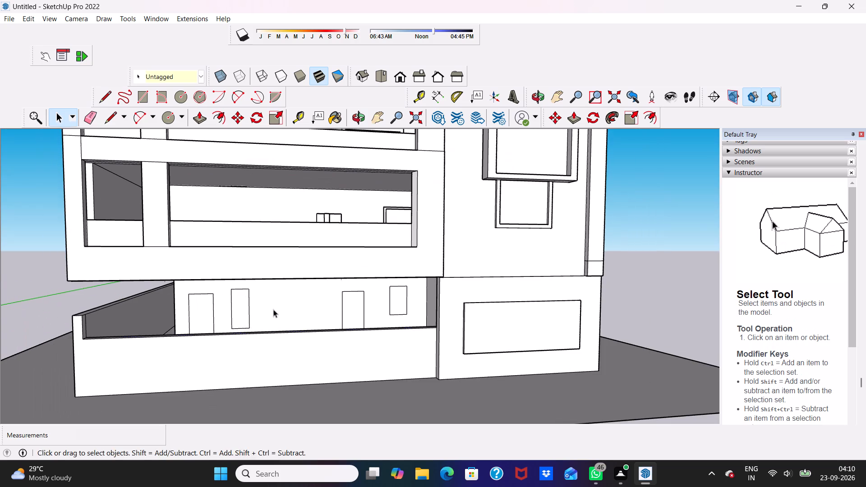
middle_click_drag(273, 309, 210, 330)
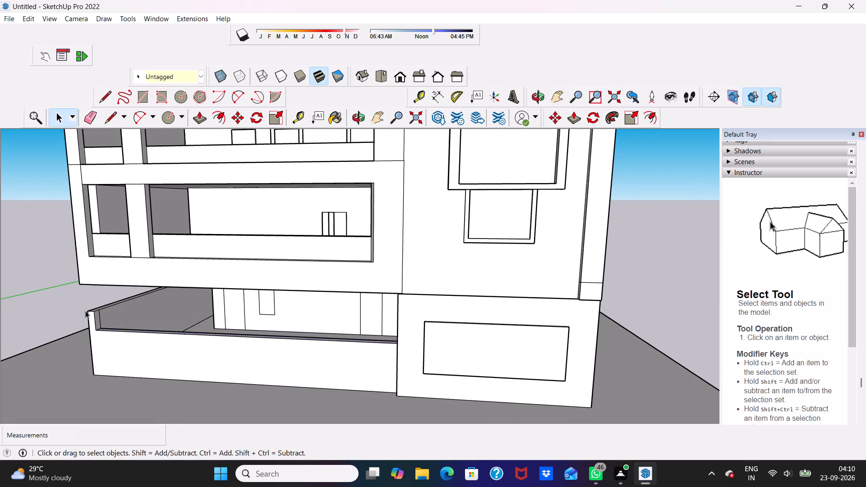
left_click(56, 291)
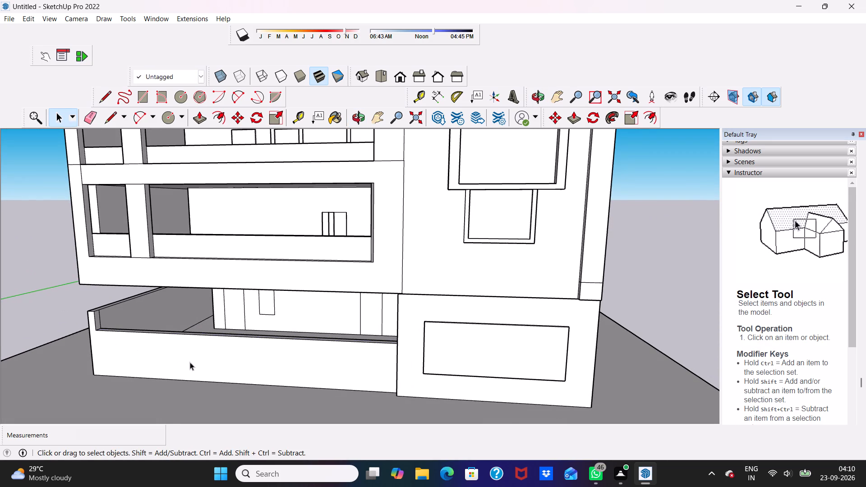
scroll(190, 362, "up", 3)
scroll(196, 322, "down", 1)
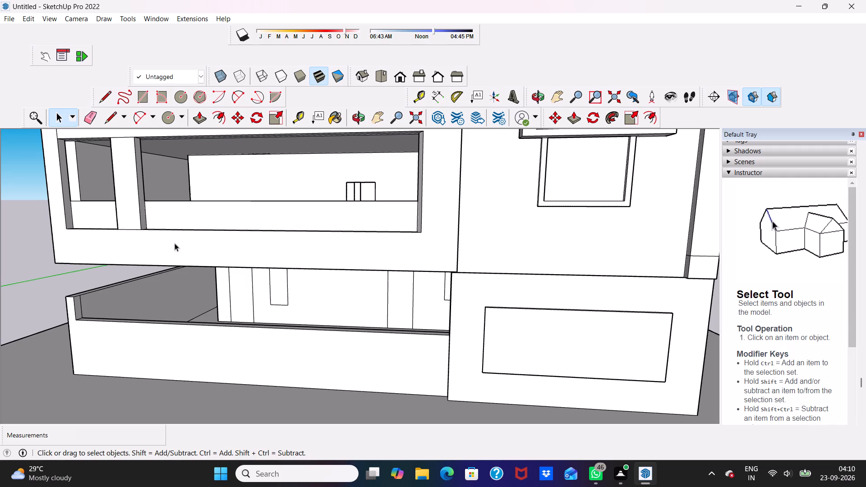
scroll(248, 340, "down", 1)
middle_click_drag(253, 340, 221, 326)
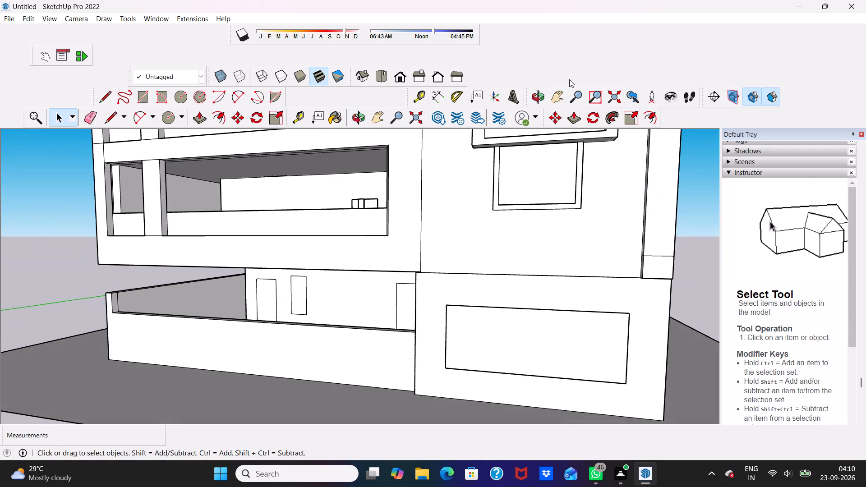
In the front view, draw a rectangle about 10' 8" wide over the full height of the low front wall, near its middle.
left_click_drag(401, 76, 406, 77)
scroll(300, 233, "down", 2)
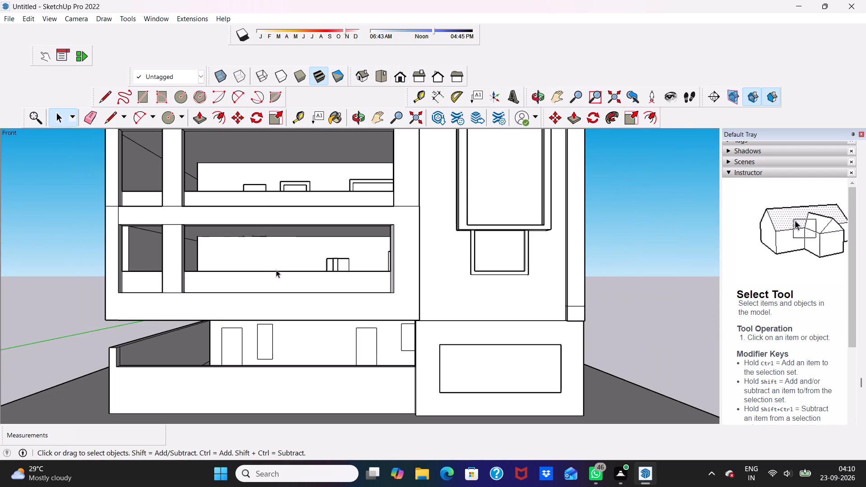
scroll(276, 272, "down", 4)
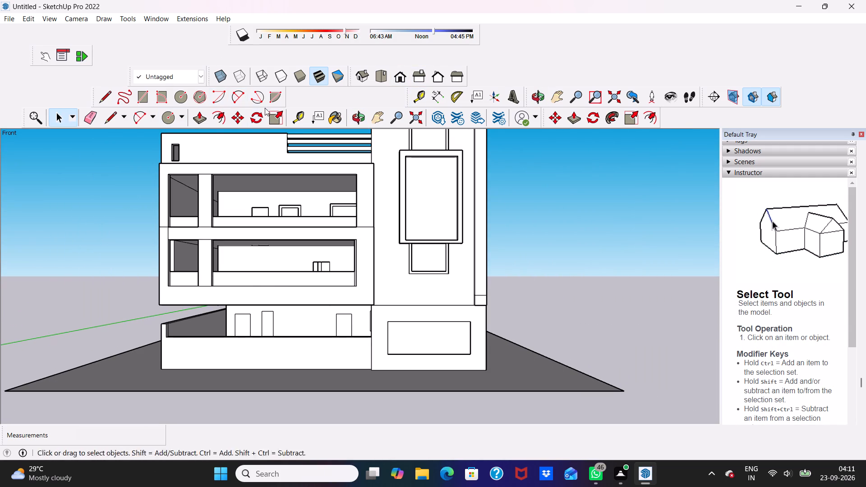
left_click(139, 100)
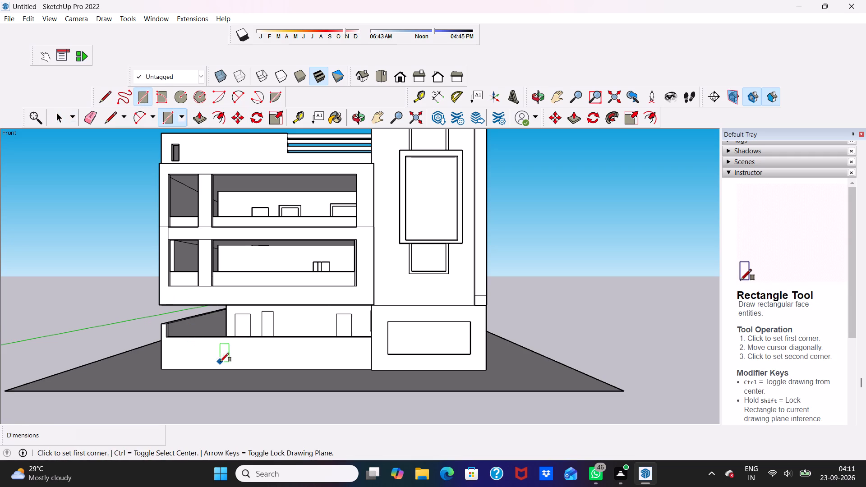
left_click(246, 367)
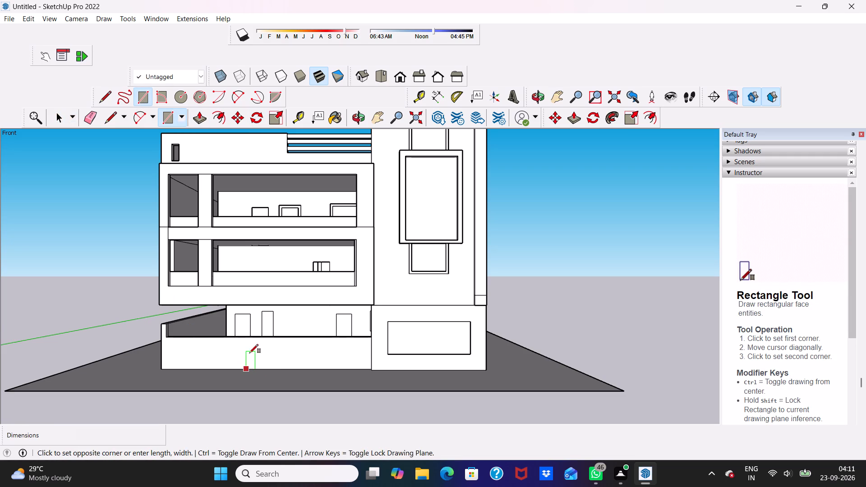
left_click(315, 337)
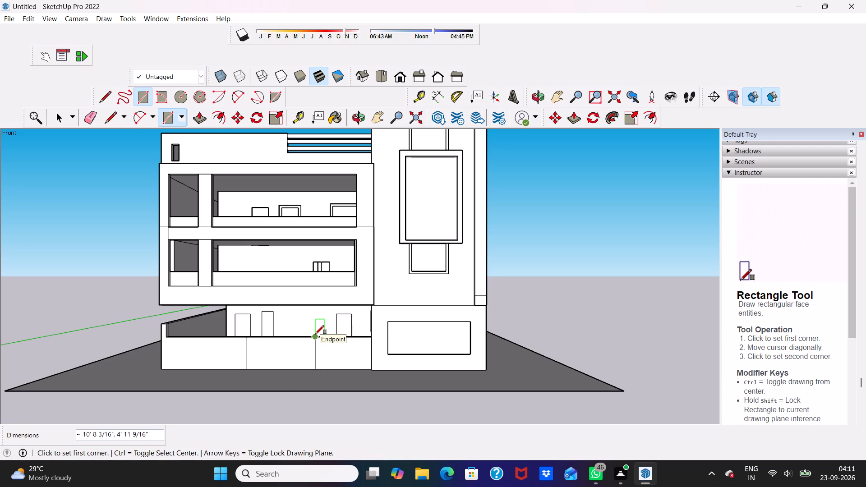
key("space")
Push the rectangle on the low front wall inward 9", through the wall's thickness.
middle_click_drag(311, 328, 299, 391)
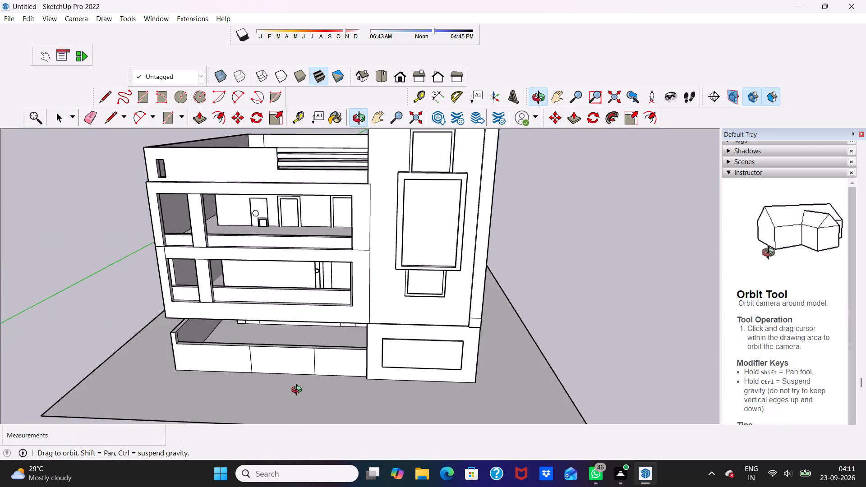
middle_click_drag(299, 391, 295, 409)
scroll(277, 354, "up", 7)
left_click(277, 359)
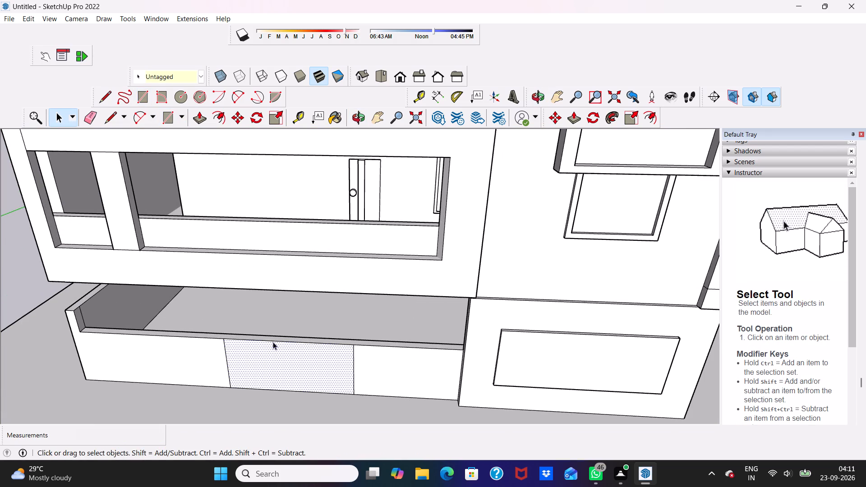
left_click_drag(198, 112, 200, 121)
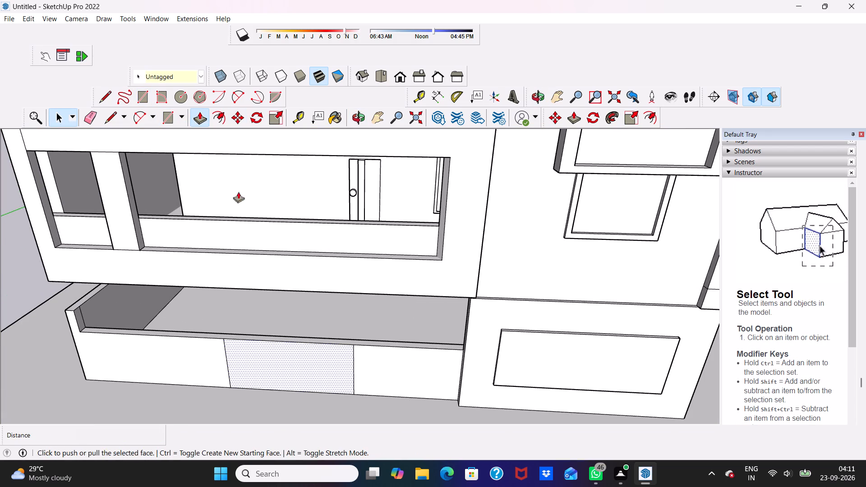
left_click(254, 375)
left_click(271, 329)
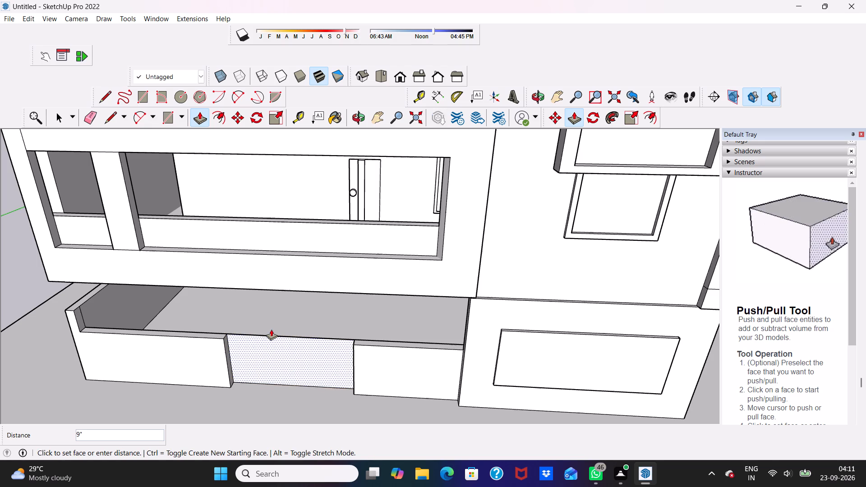
scroll(273, 349, "up", 2)
left_click(274, 353)
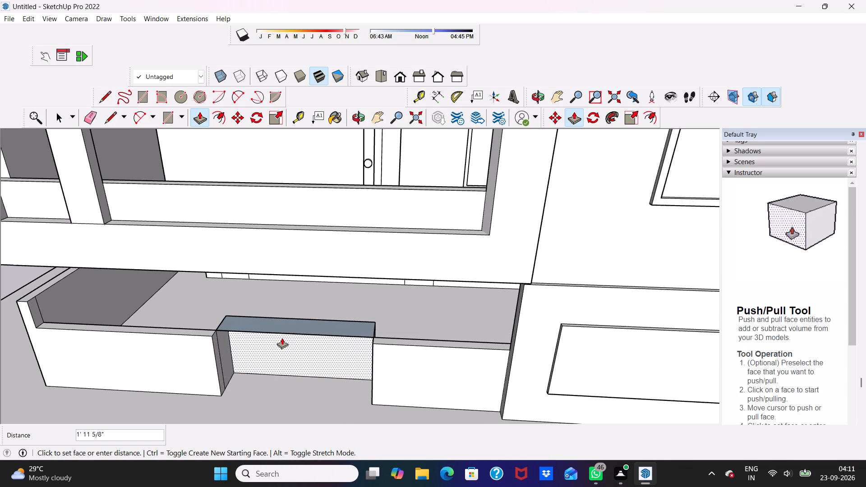
key("space")
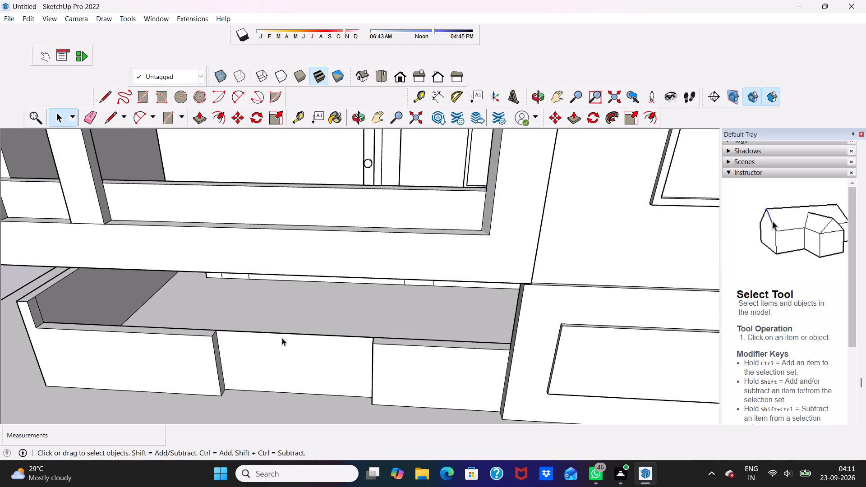
Delete the remaining face in the recess so the low front wall has an open gateway.
left_click(282, 337)
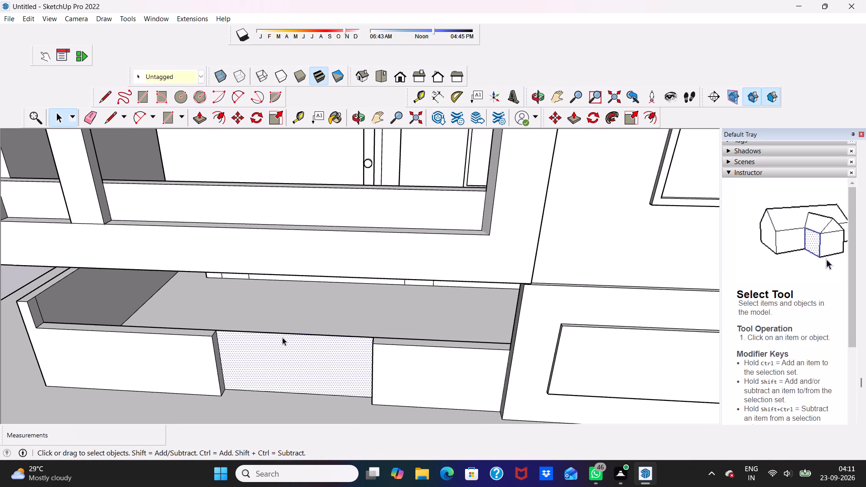
key("Delete")
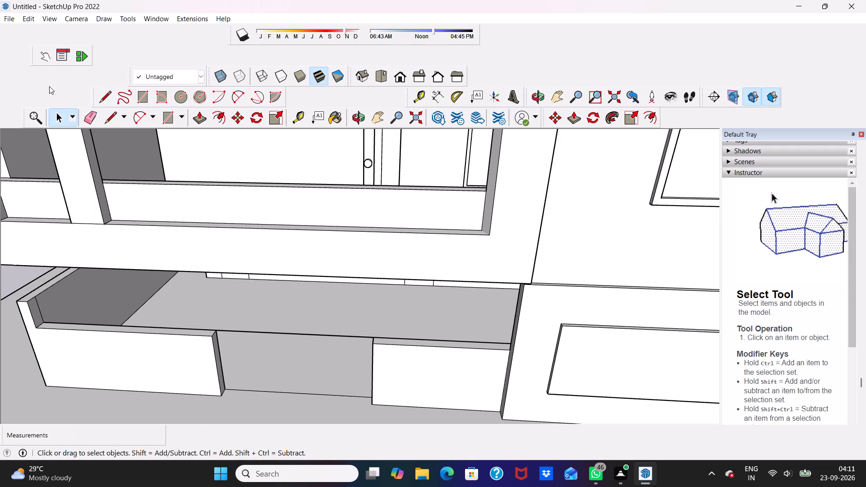
middle_click_drag(149, 345, 134, 375)
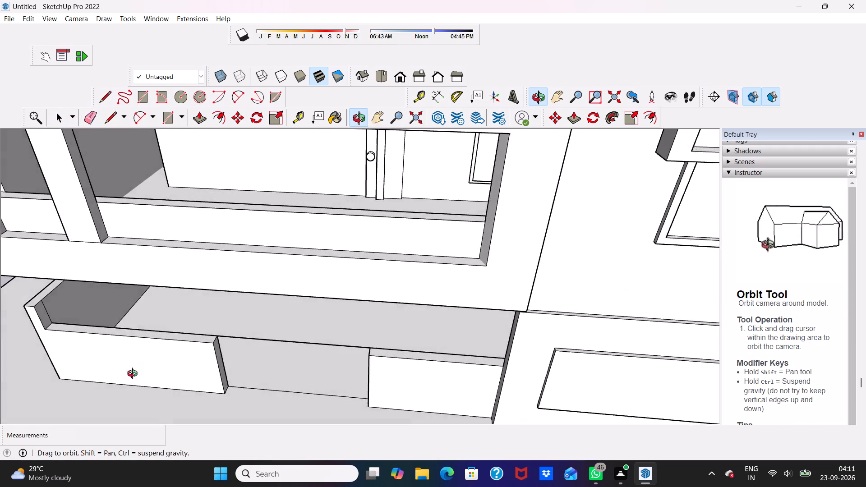
Erase the leftover edges spanning the gateway opening, one at wall-top height and one along the ground.
middle_click_drag(134, 375, 373, 218)
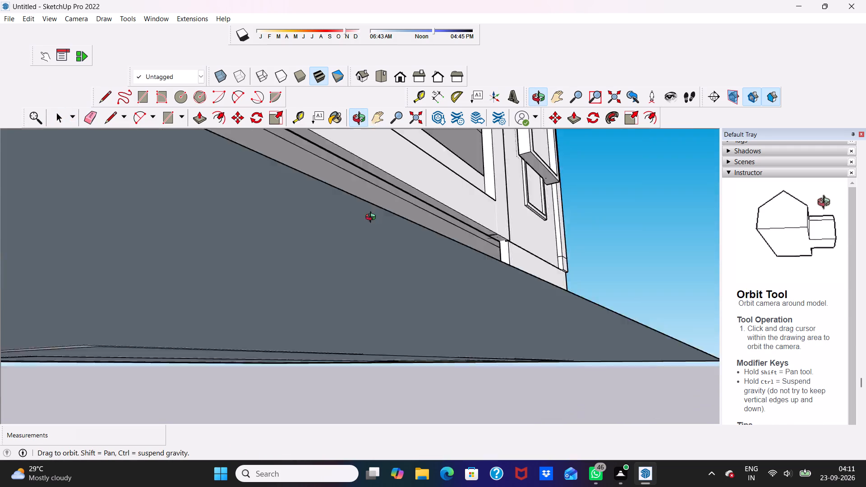
middle_click_drag(373, 218, 212, 238)
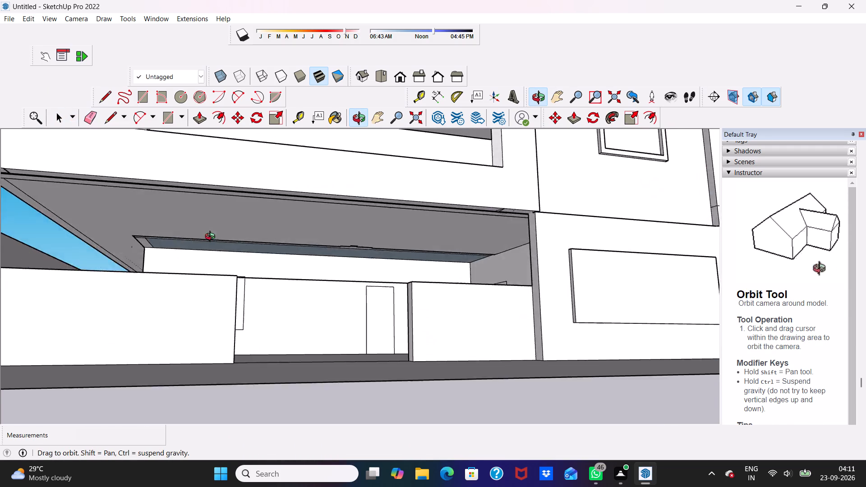
middle_click_drag(212, 238, 206, 252)
left_click(92, 117)
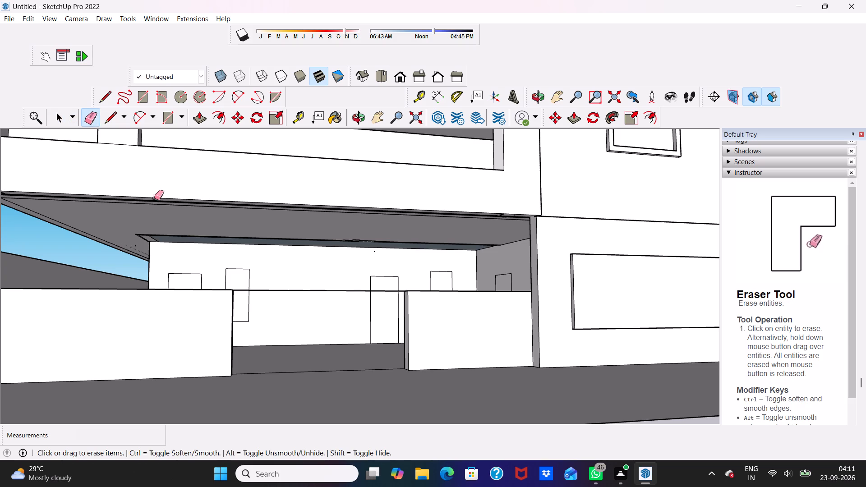
left_click(294, 290)
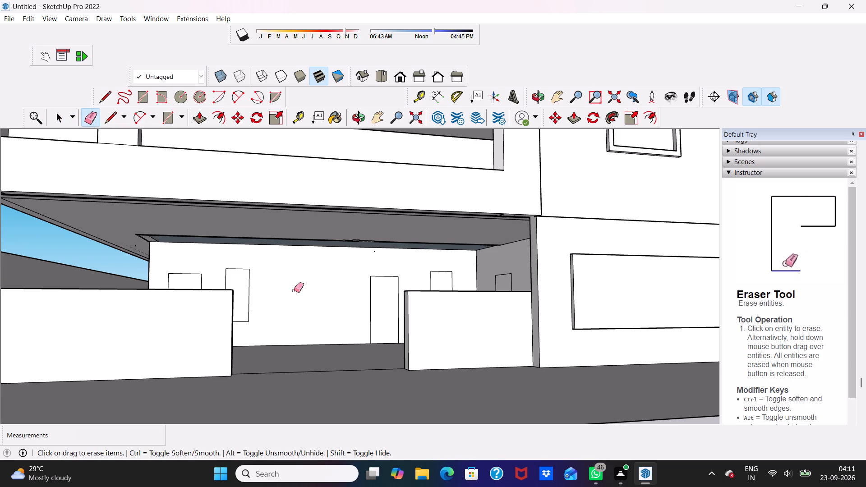
left_click(325, 371)
scroll(322, 345, "down", 1)
scroll(324, 343, "up", 1)
scroll(325, 341, "down", 3)
middle_click_drag(339, 330, 293, 324)
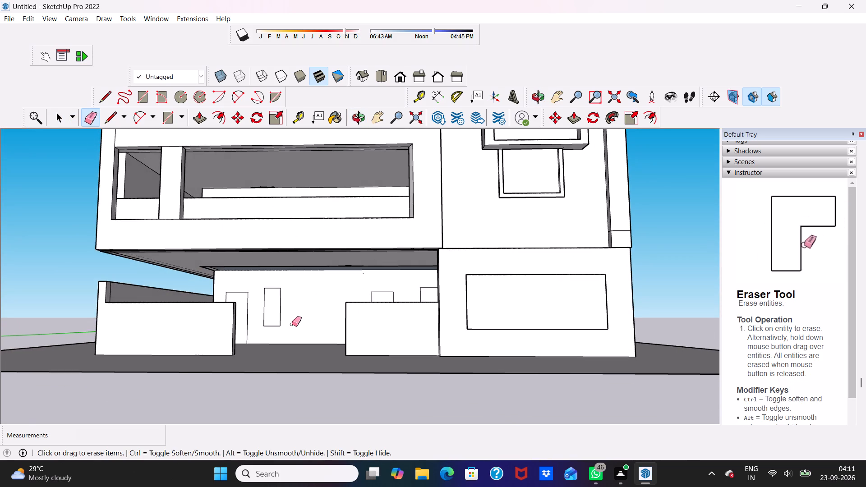
key("space")
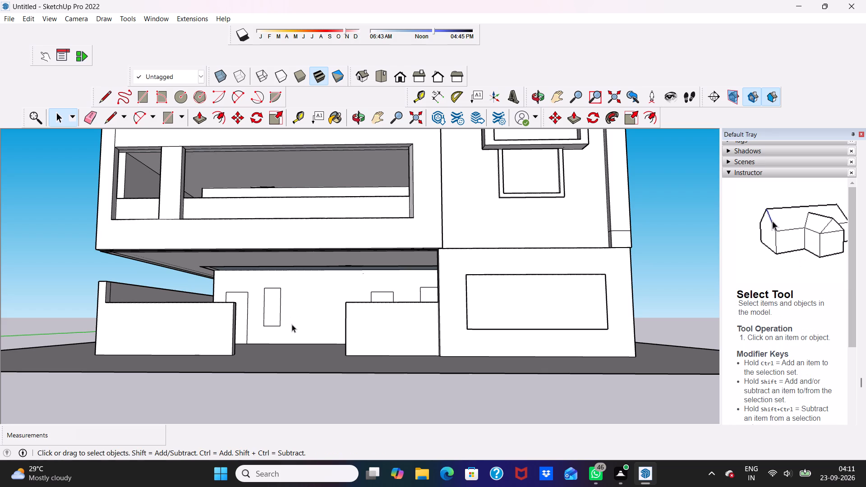
Mark off a narrow end strip on the low wall left of the gateway with a full-height line continued 9" across the wall's top.
middle_click_drag(292, 324, 271, 437)
scroll(180, 331, "up", 5)
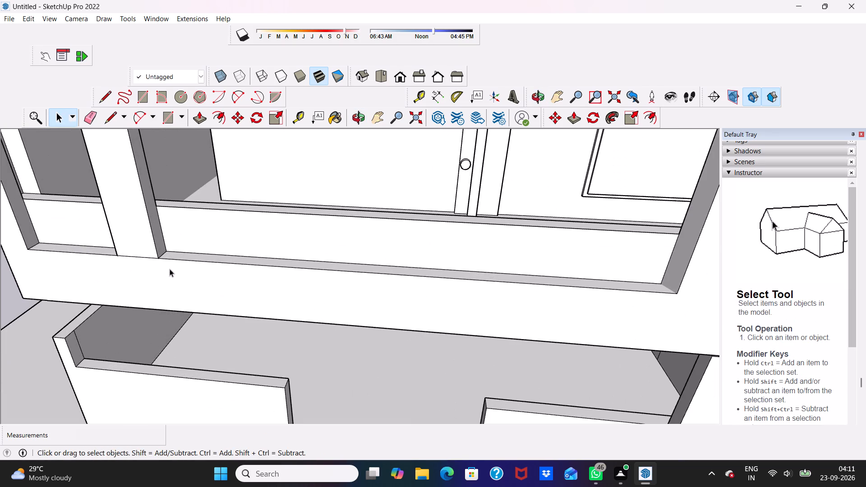
left_click(115, 114)
scroll(141, 189, "down", 5)
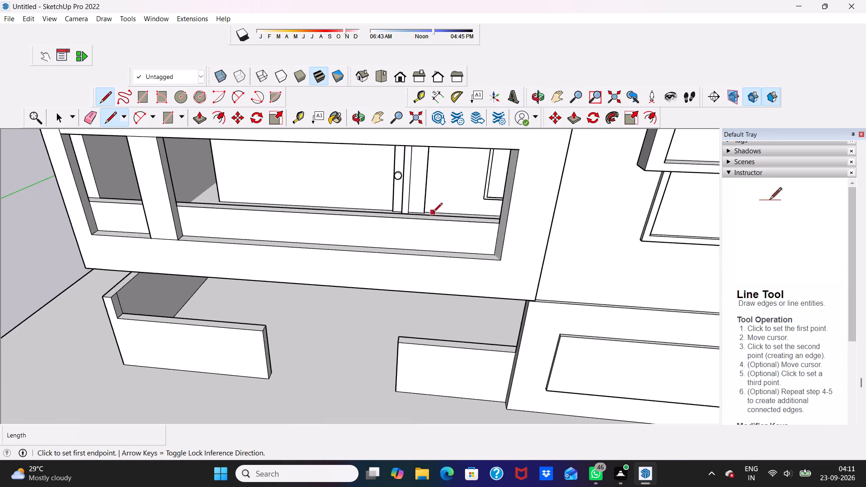
scroll(433, 213, "down", 3)
middle_click_drag(299, 332, 325, 294)
scroll(302, 344, "up", 3)
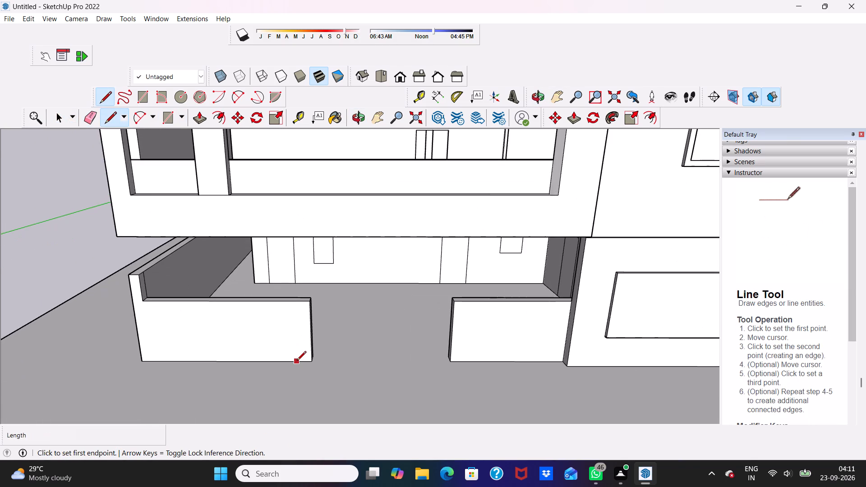
left_click(297, 361)
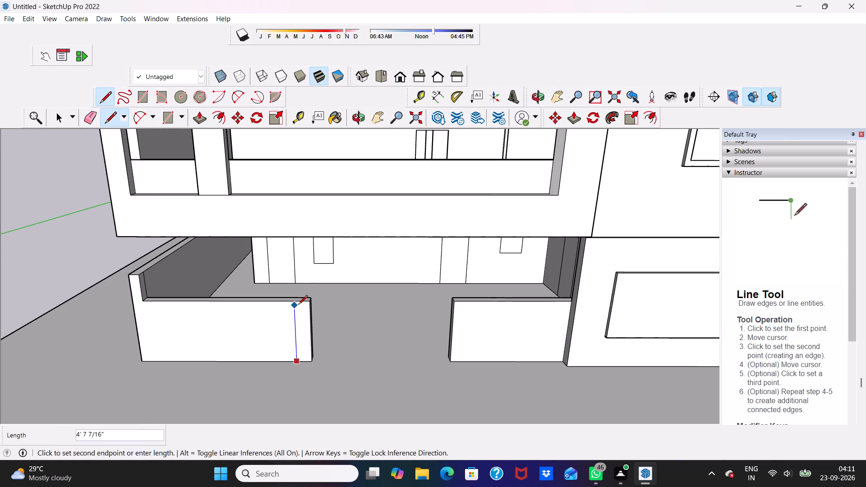
left_click(300, 303)
scroll(301, 298, "up", 10)
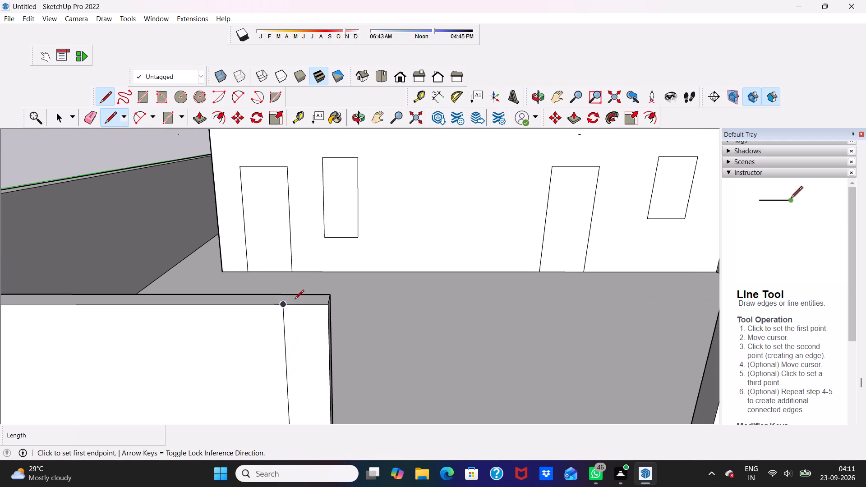
left_click(282, 303)
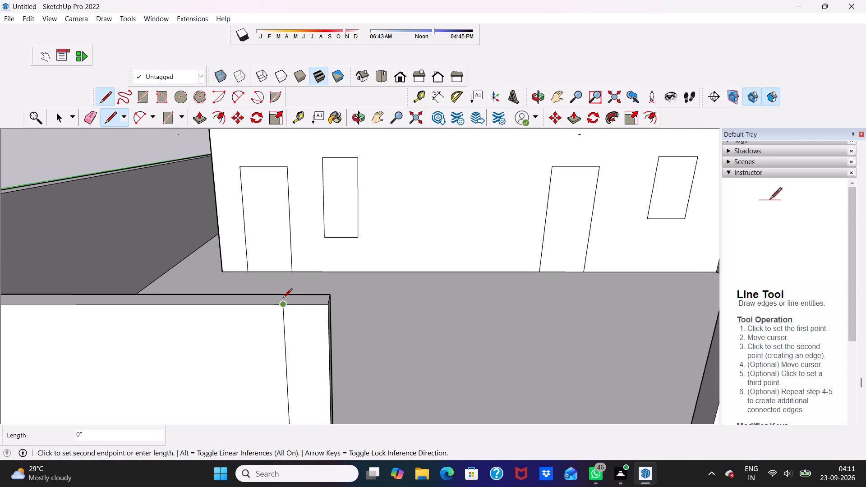
scroll(283, 295, "up", 4)
left_click(289, 295)
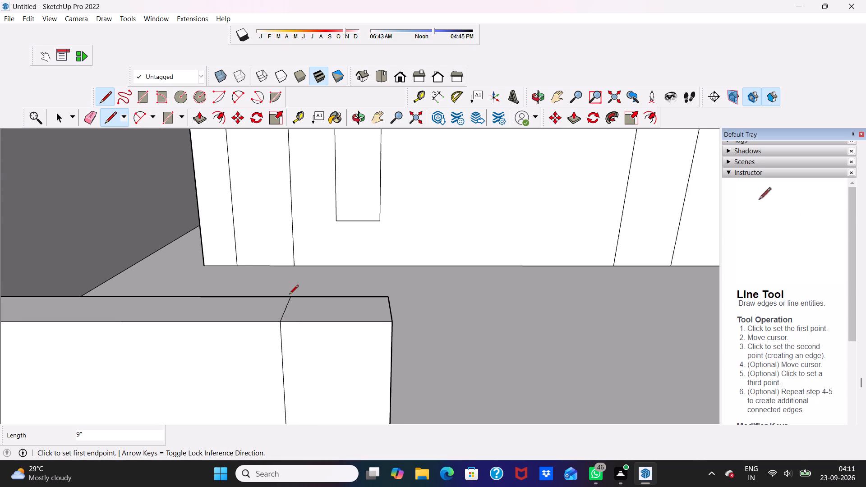
Mark off a matching end strip on the low wall right of the gateway with a full-height line continued across the wall's top.
scroll(329, 296, "down", 13)
scroll(495, 302, "up", 2)
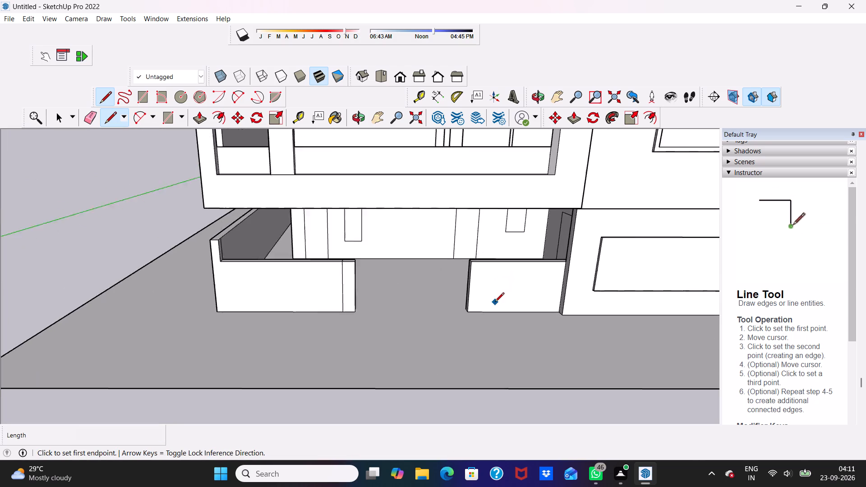
scroll(495, 303, "up", 3)
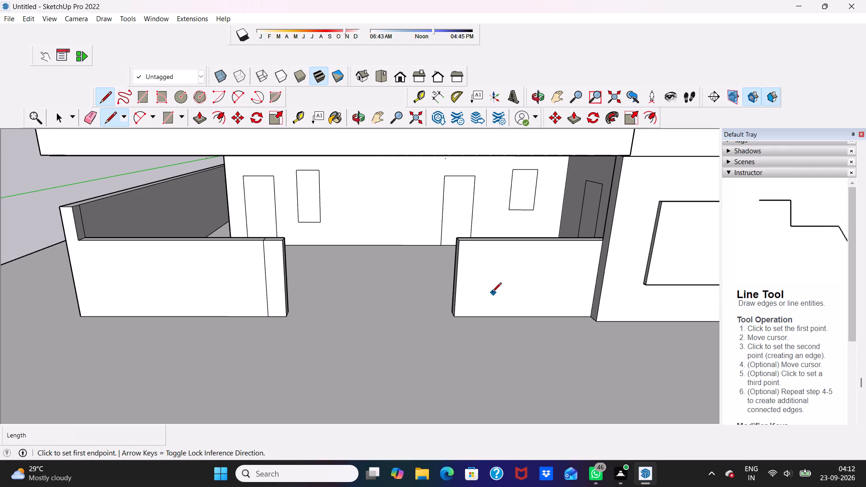
left_click(476, 243)
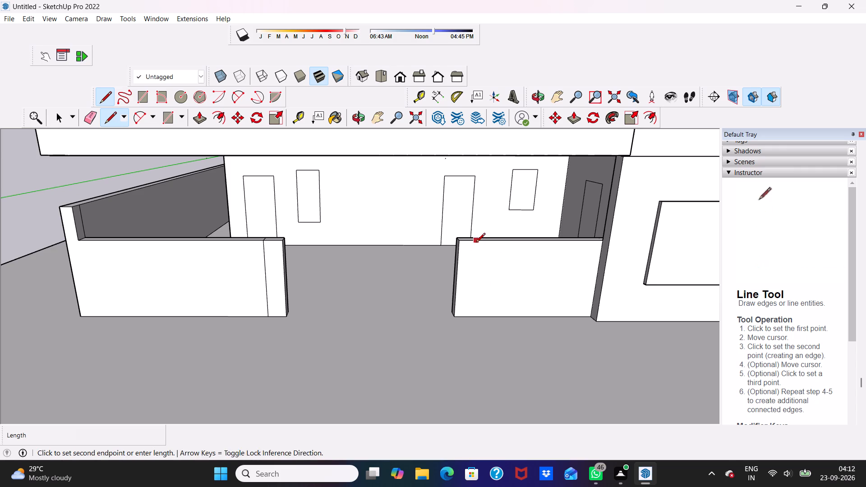
left_click(474, 318)
scroll(477, 221, "up", 6)
scroll(471, 271, "up", 1)
left_click(473, 318)
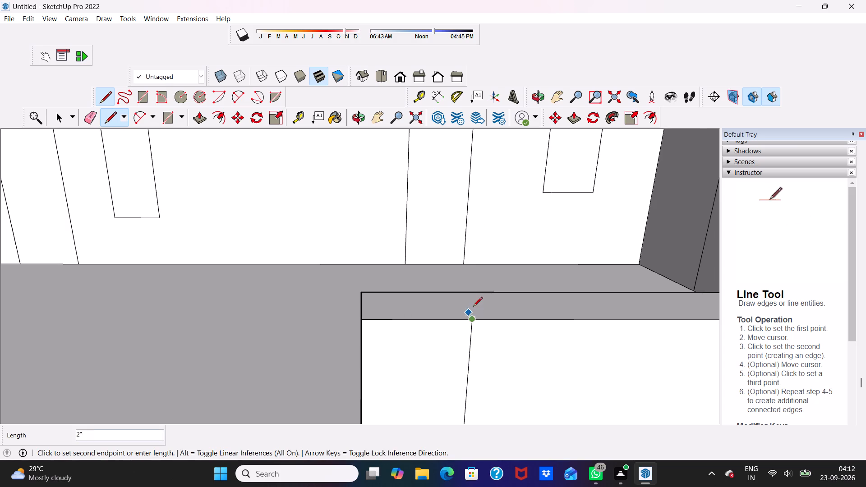
scroll(470, 283, "up", 2)
scroll(461, 311, "down", 2)
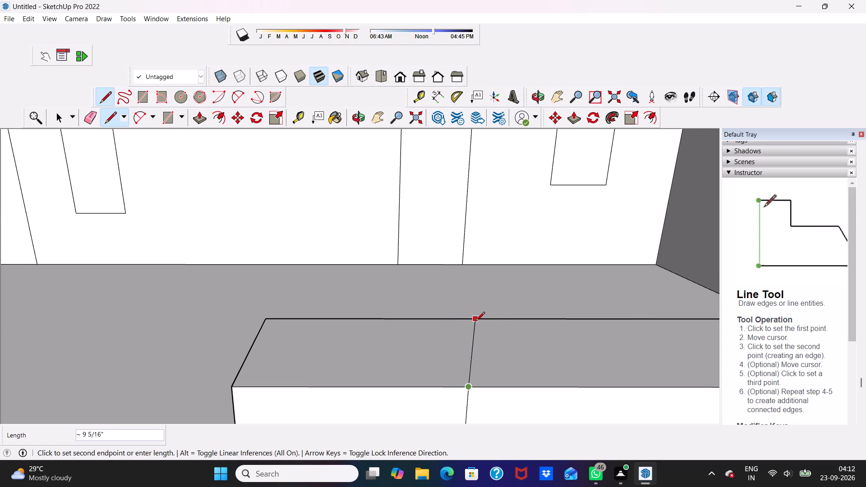
left_click(464, 318)
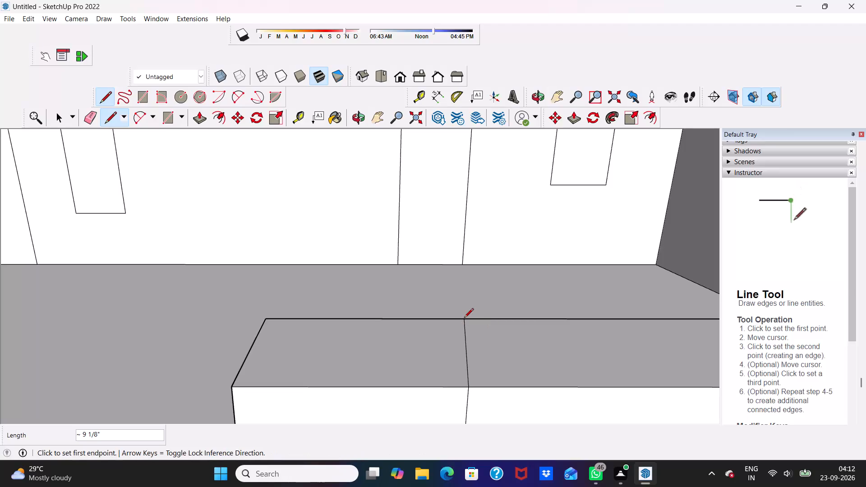
scroll(464, 318, "down", 17)
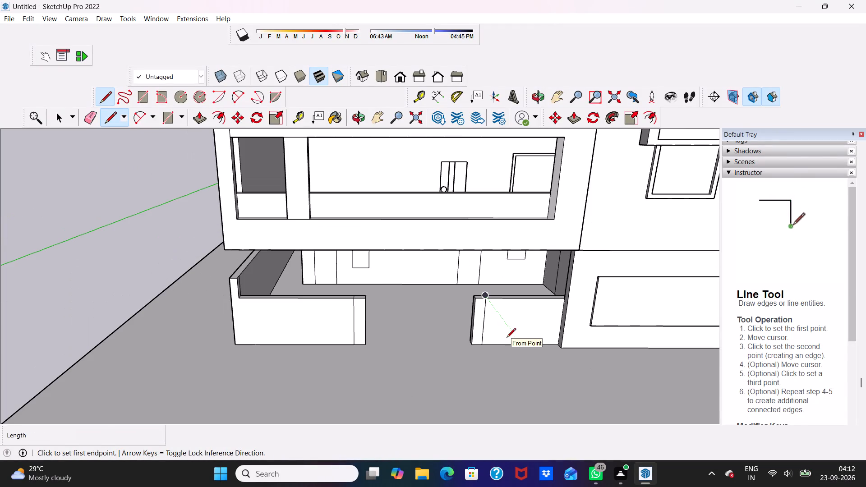
key("space")
Draw an upright rectangle about 3' 9" by 2' on the low wall right of the gateway, near the end that meets the building.
scroll(555, 368, "up", 5)
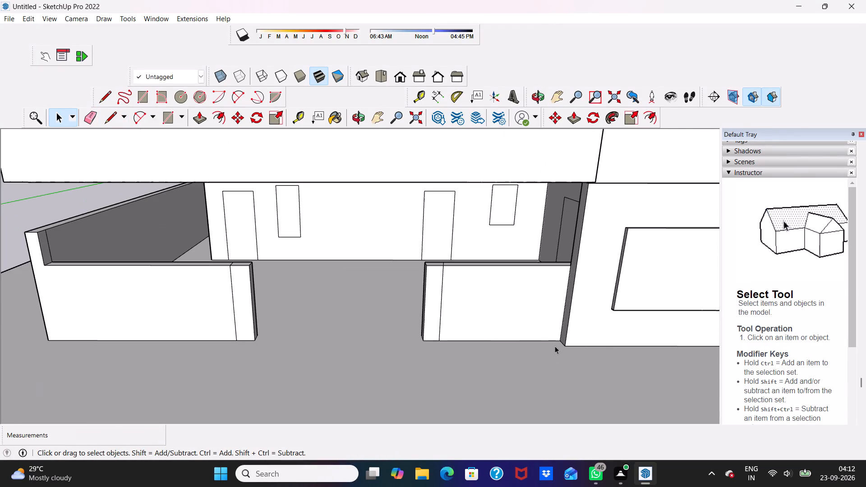
left_click(138, 94)
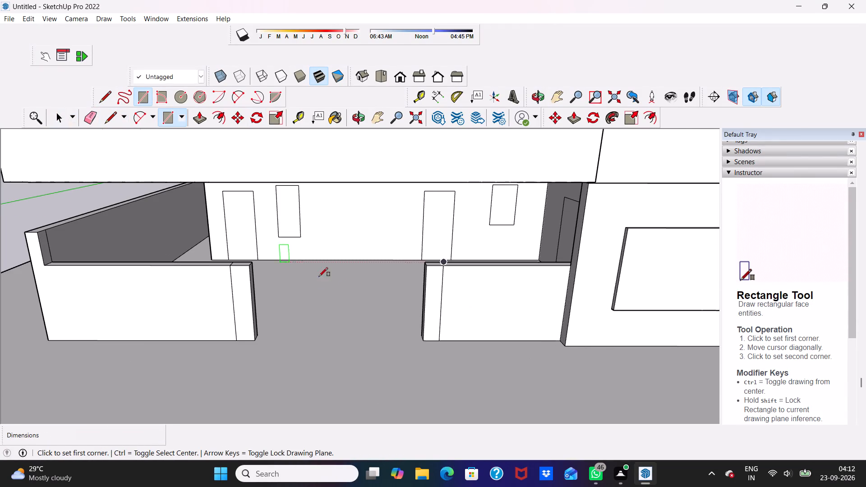
scroll(481, 323, "up", 1)
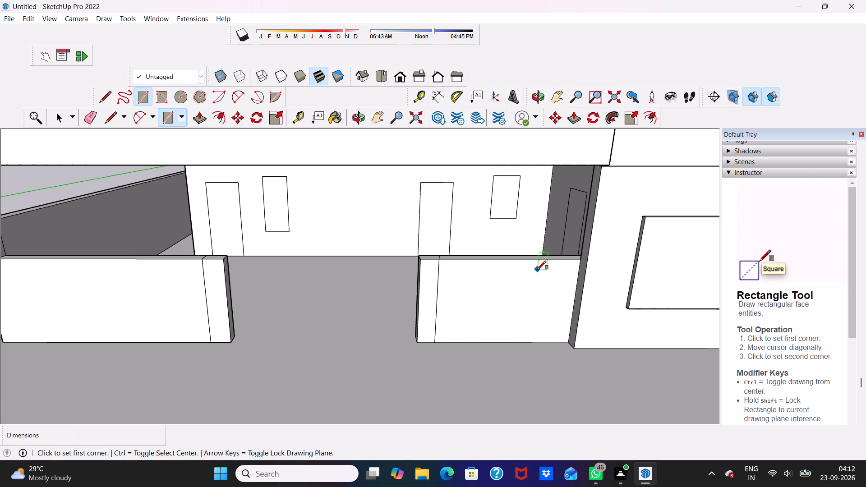
left_click(537, 268)
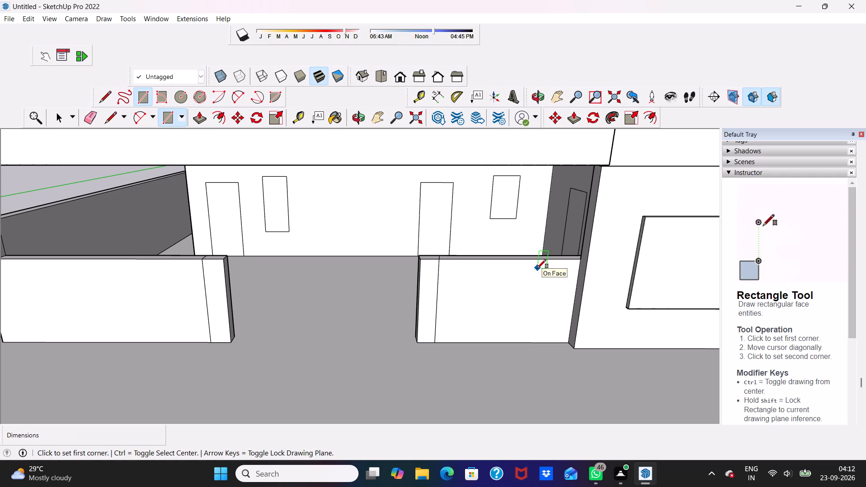
left_click(564, 332)
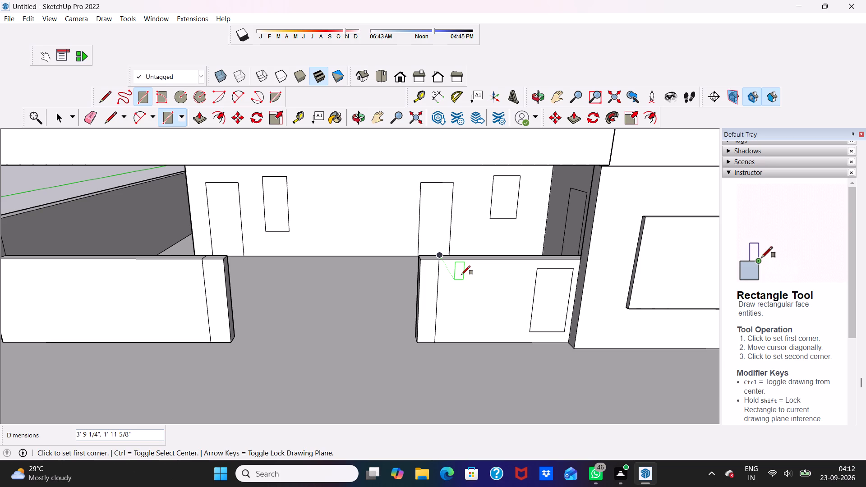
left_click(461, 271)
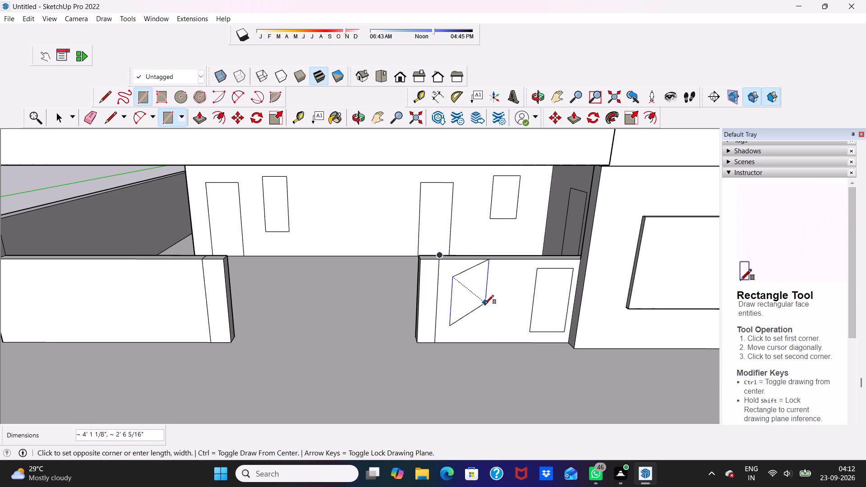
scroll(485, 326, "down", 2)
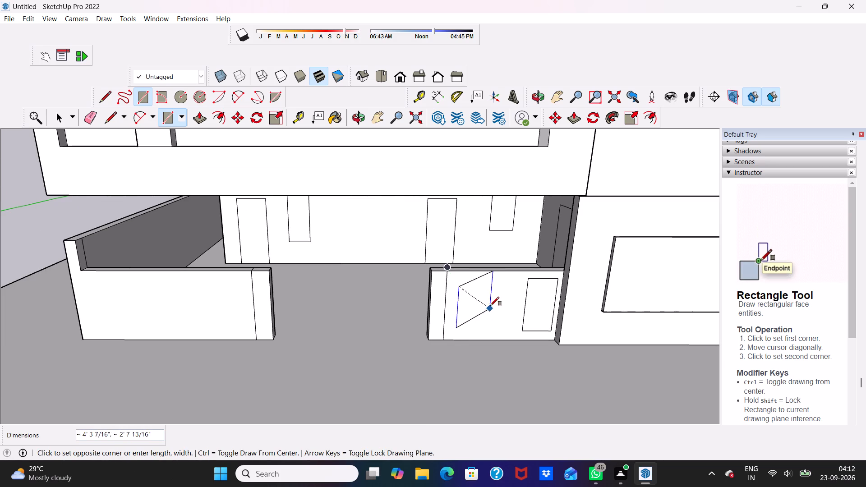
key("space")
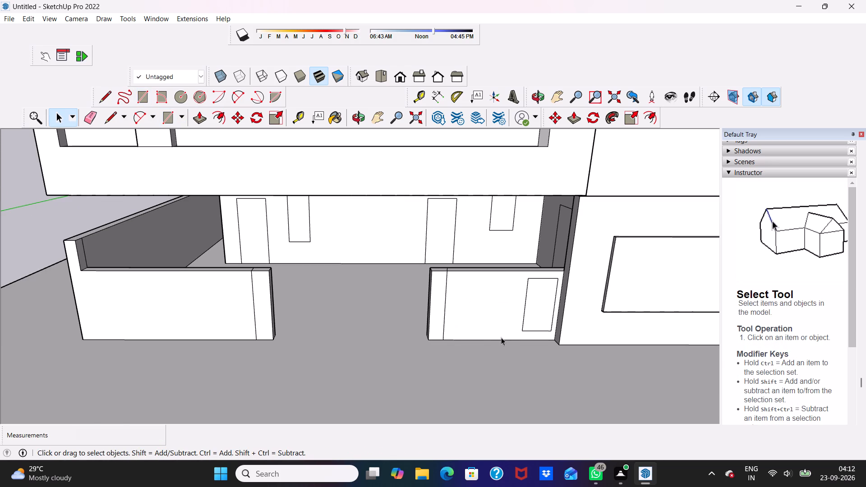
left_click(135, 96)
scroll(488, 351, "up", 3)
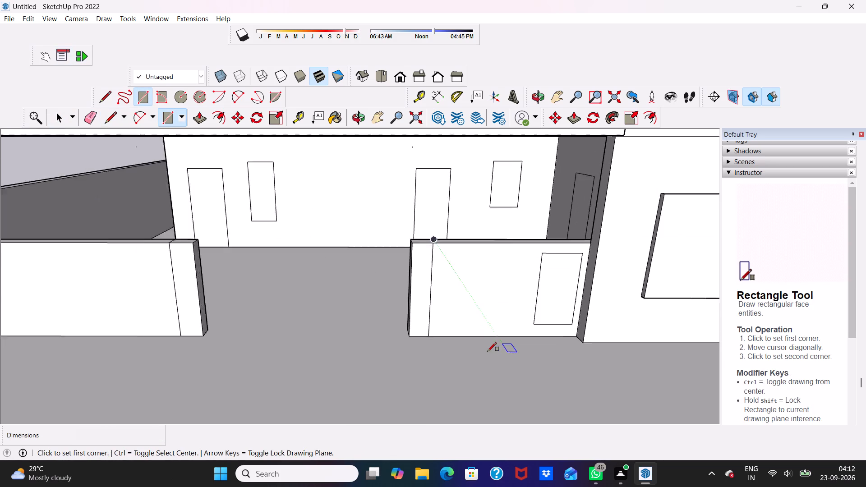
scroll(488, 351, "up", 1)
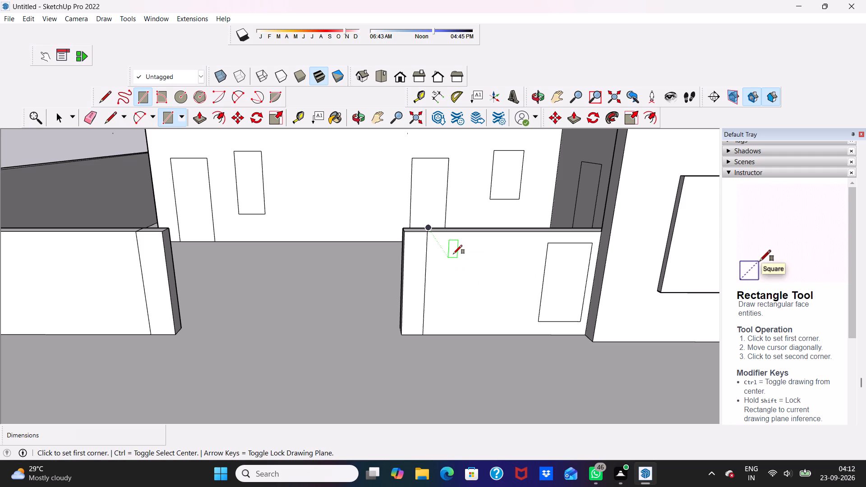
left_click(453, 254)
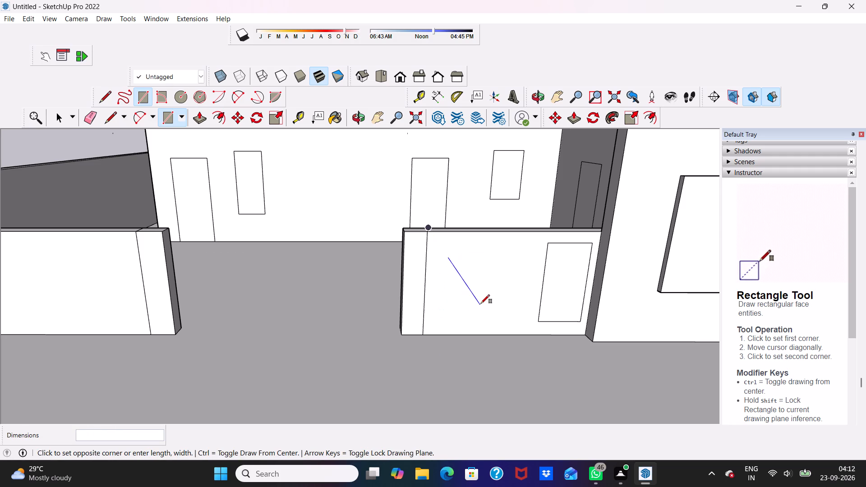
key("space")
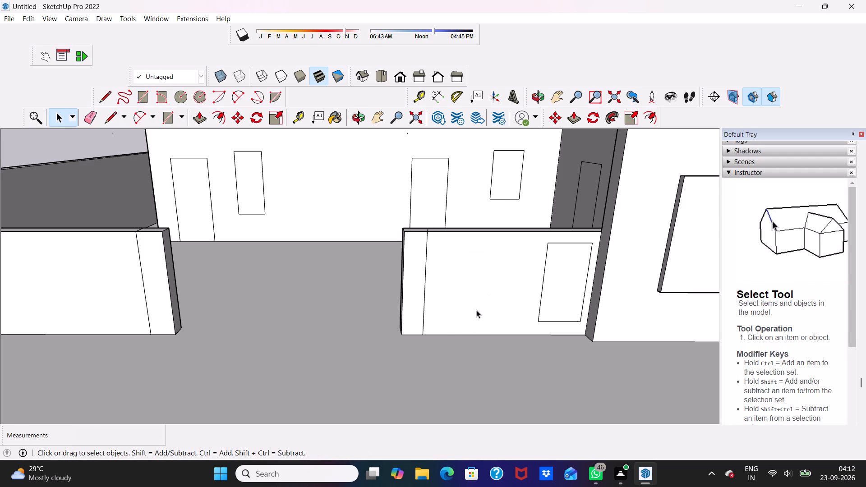
Draw a second upright rectangle about 3' 9" by 1' 11" on the low wall right of the gateway, near its end strip.
middle_click_drag(476, 310, 472, 256)
scroll(473, 257, "up", 2)
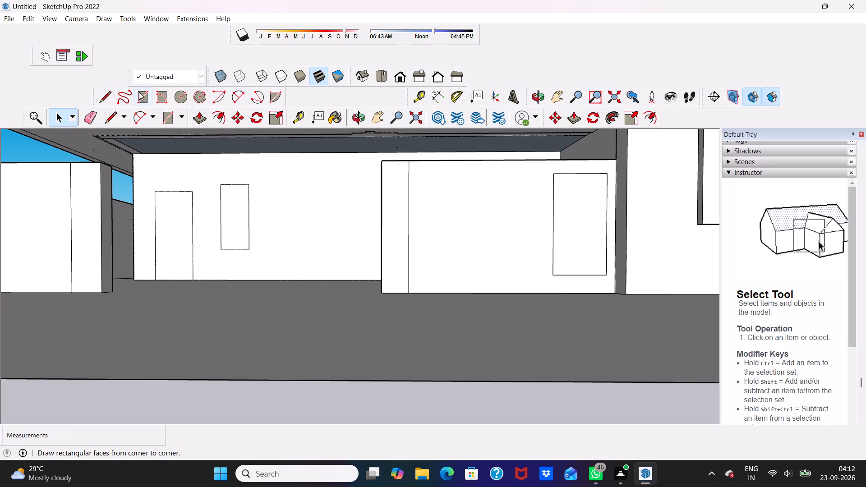
left_click_drag(139, 92, 148, 101)
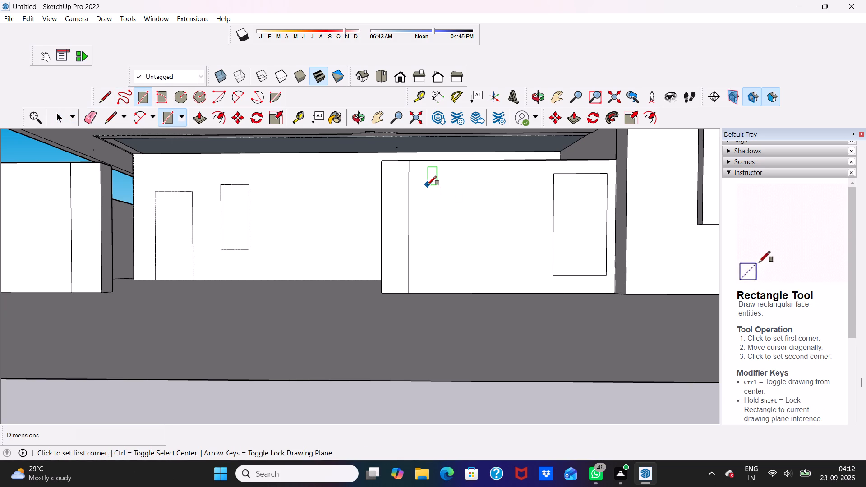
left_click(428, 185)
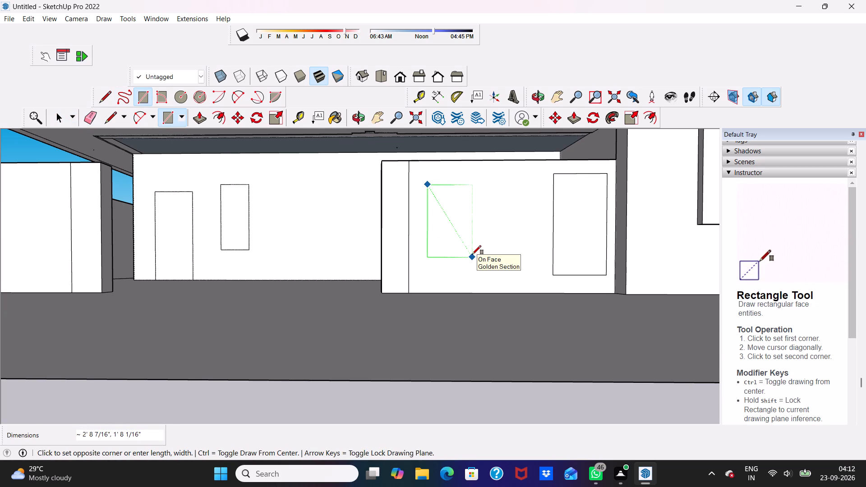
left_click(477, 289)
scroll(557, 199, "down", 2)
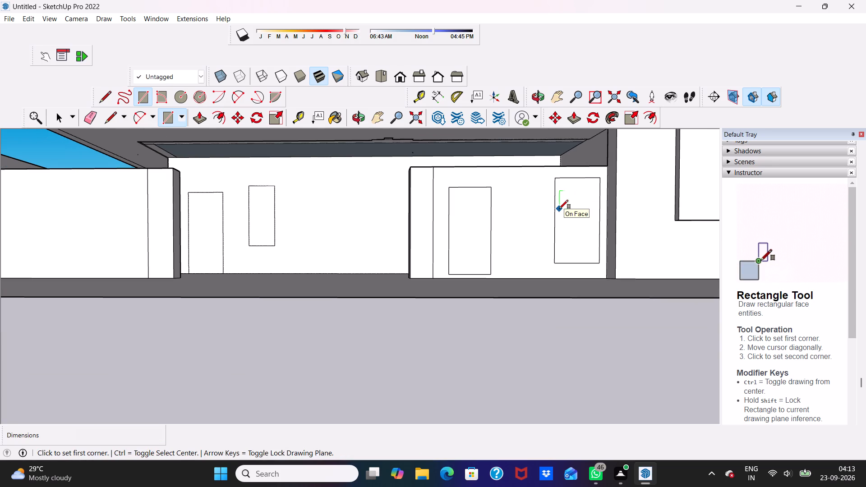
key("space")
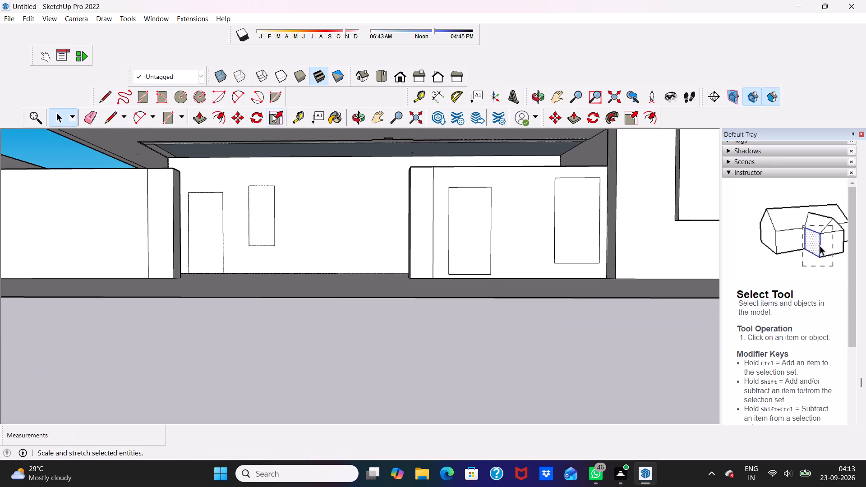
Offset the rectangle nearest the building inward by about 4 5/8" to form a frame border.
left_click(222, 119)
left_click(571, 221)
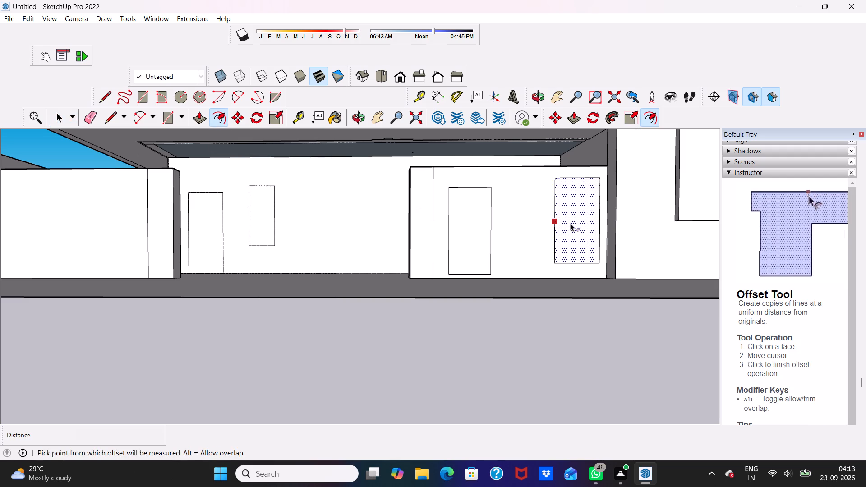
scroll(569, 227, "up", 4)
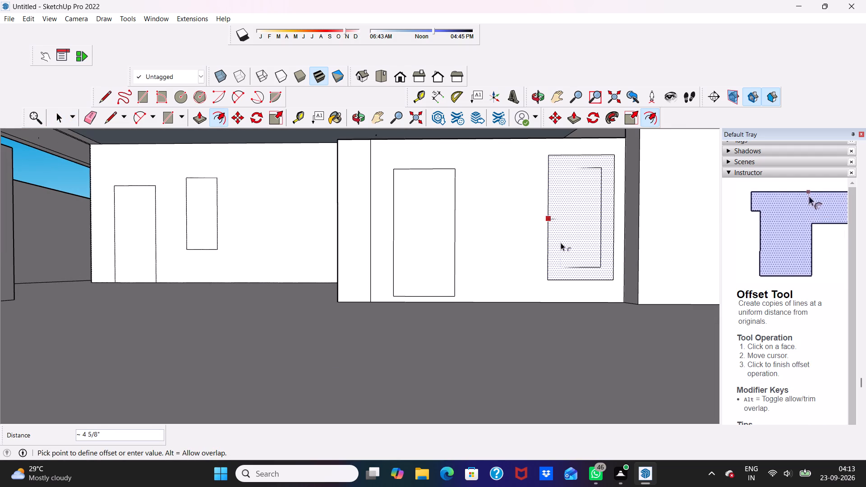
left_click(561, 243)
key("space")
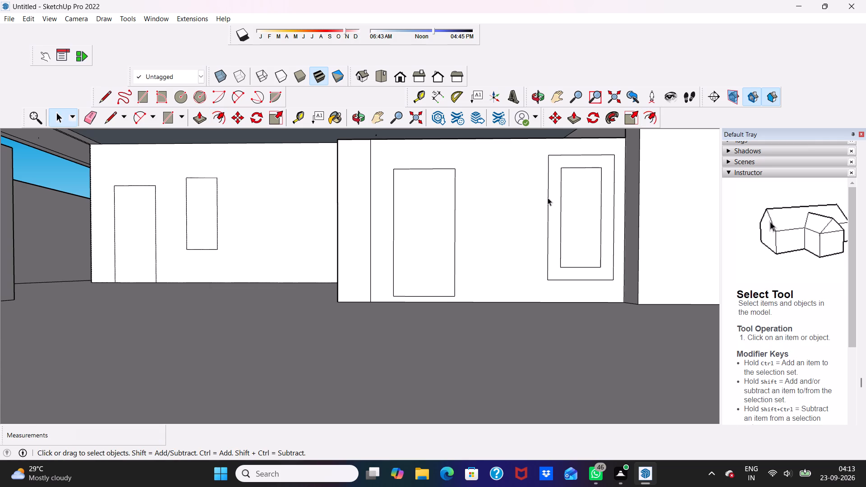
Push/Pull the frame border around the rectangle nearest the building 6" outward from the low wall.
left_click(553, 224)
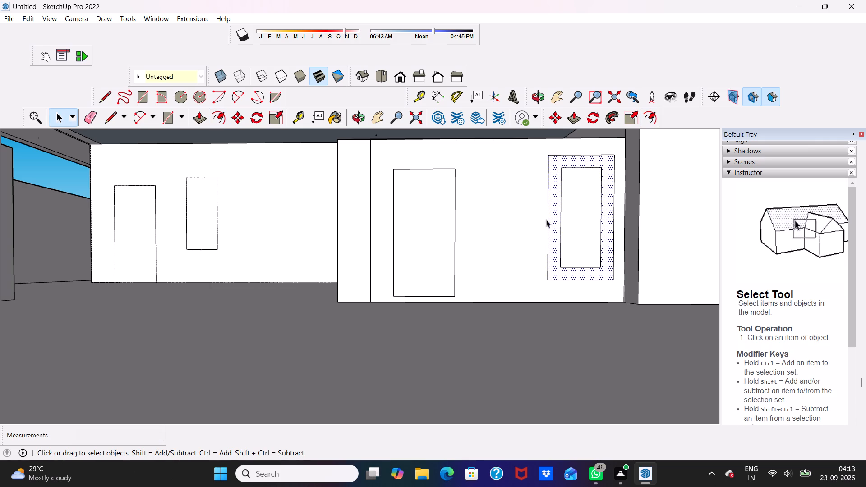
left_click(197, 119)
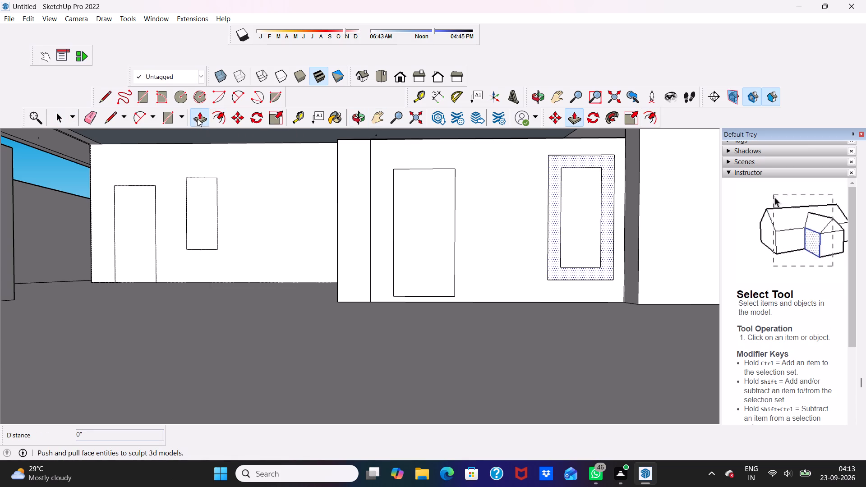
scroll(344, 188, "down", 2)
left_click(524, 199)
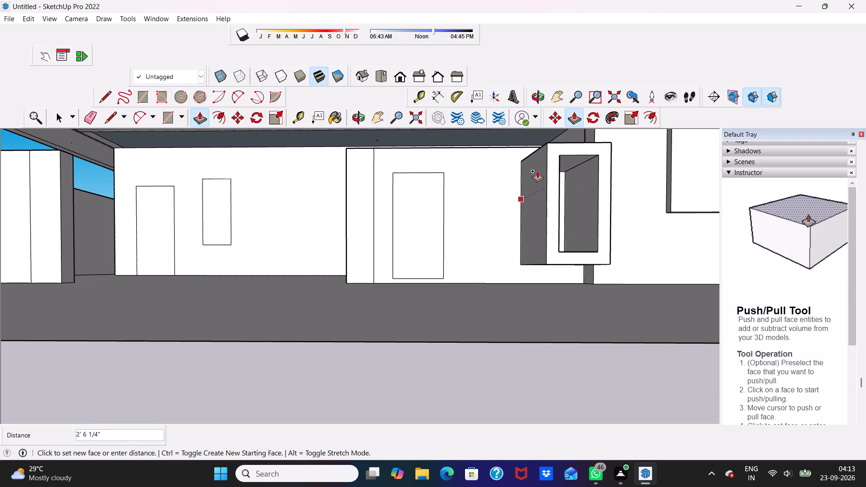
type("6\"")
key("Return")
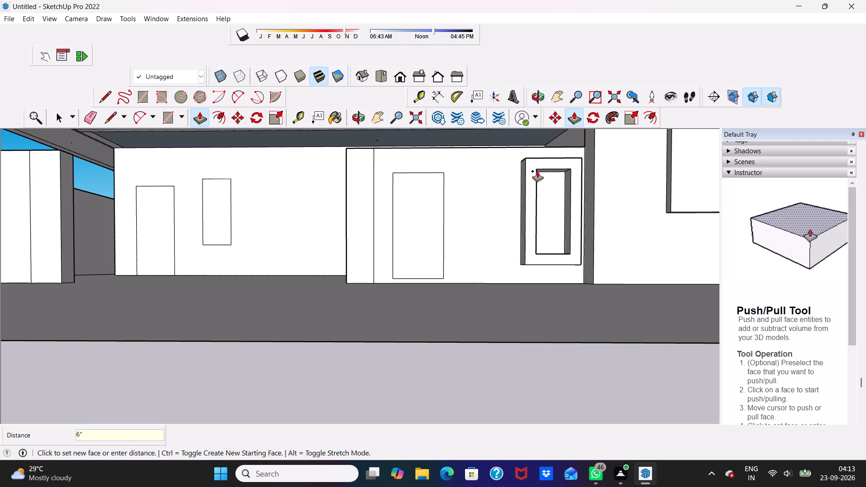
Push/Pull the plain rectangle beside the end strip 6" outward, flush with the raised frame.
scroll(534, 174, "down", 6)
middle_click_drag(537, 169, 524, 239)
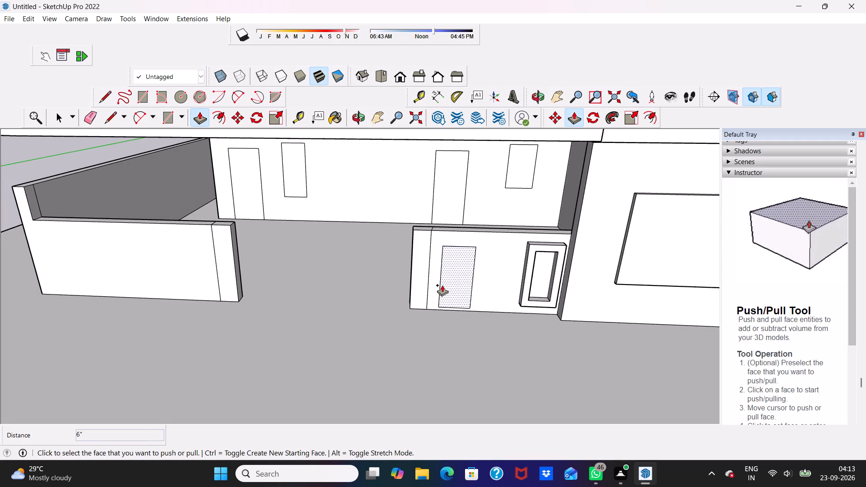
left_click(464, 278)
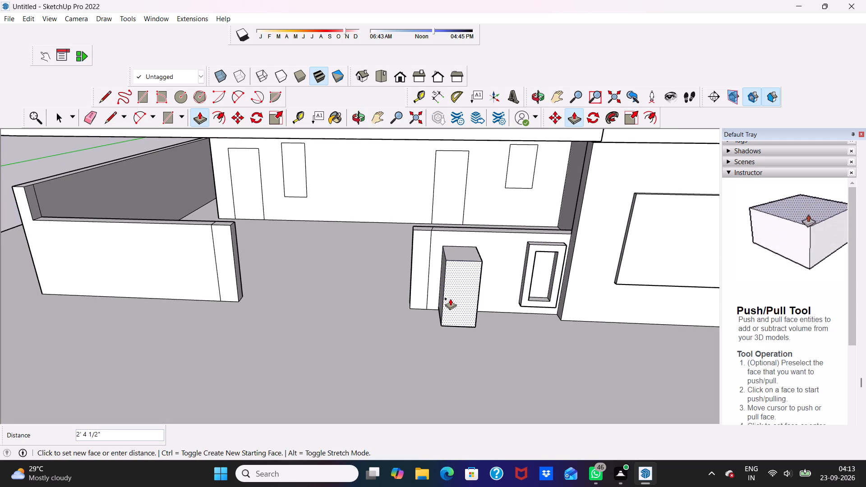
left_click(535, 264)
Push/Pull the end strip right of the gateway 6" outward, flush with the raised rectangular panel.
middle_click_drag(533, 259, 543, 219)
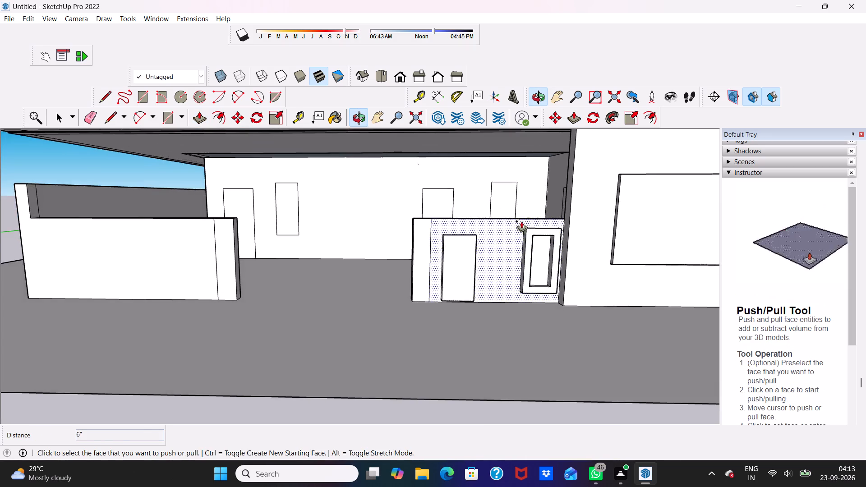
scroll(464, 196, "up", 6)
scroll(421, 234, "down", 5)
middle_click_drag(380, 249, 380, 265)
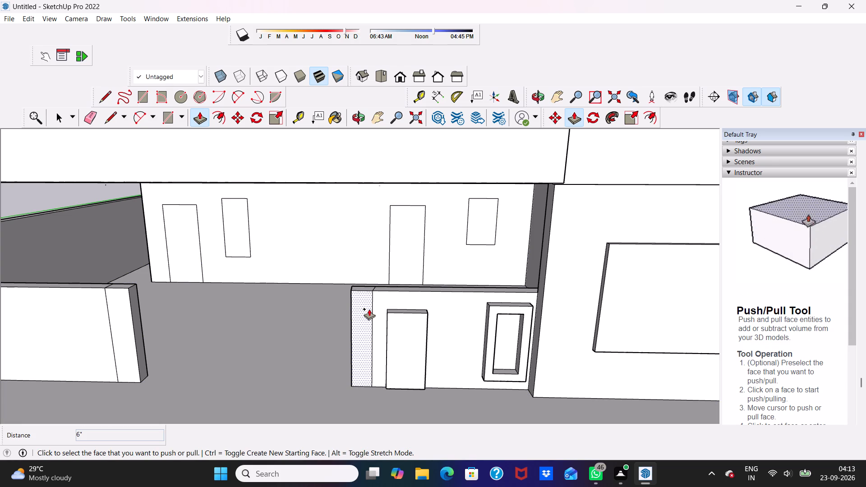
left_click(369, 309)
left_click(396, 337)
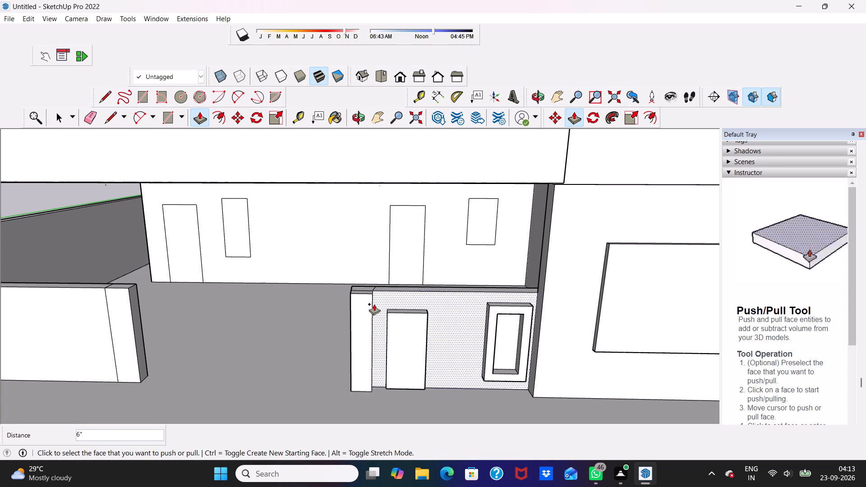
Erase the leftover seam on top of the thickened end strip right of the gateway.
scroll(371, 300, "up", 5)
middle_click_drag(377, 281, 367, 313)
scroll(308, 355, "up", 2)
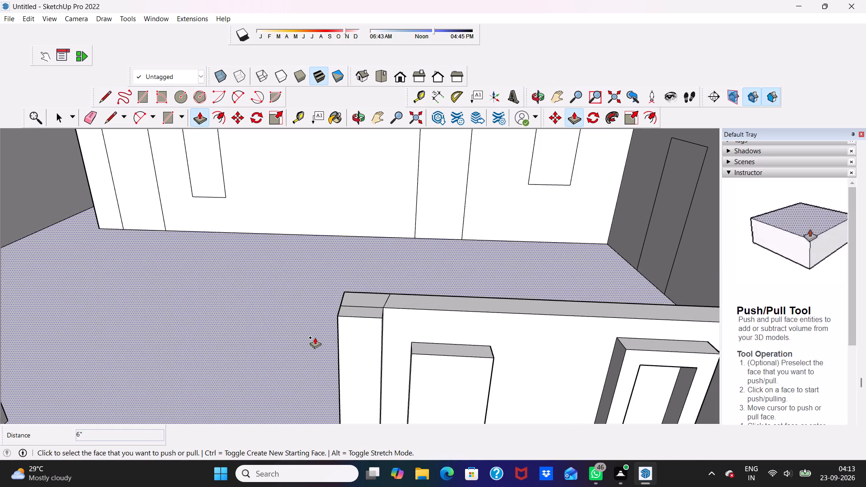
key("space")
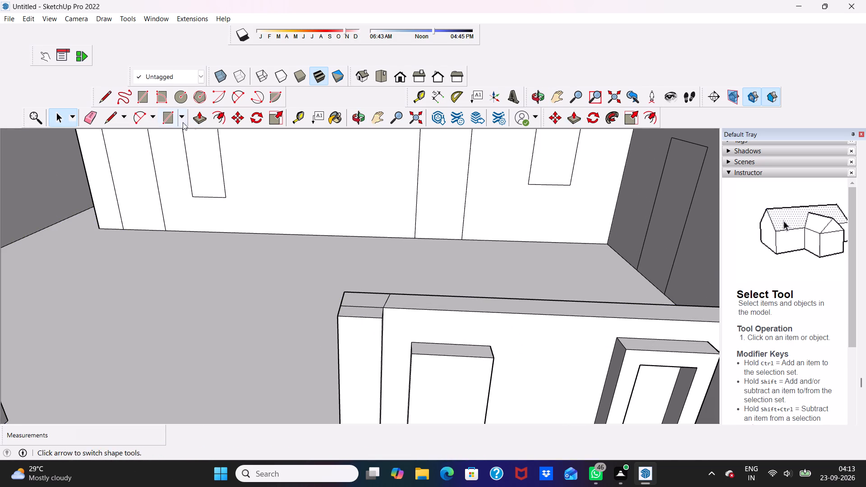
left_click(93, 120)
scroll(416, 289, "up", 1)
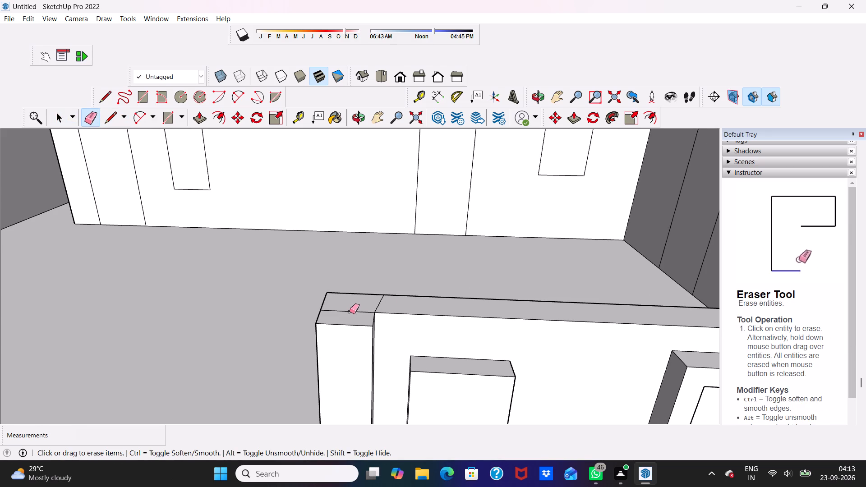
left_click(350, 312)
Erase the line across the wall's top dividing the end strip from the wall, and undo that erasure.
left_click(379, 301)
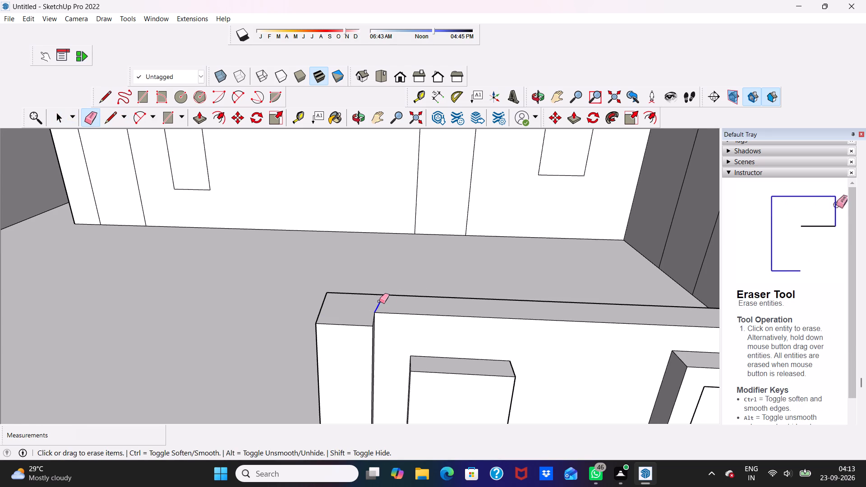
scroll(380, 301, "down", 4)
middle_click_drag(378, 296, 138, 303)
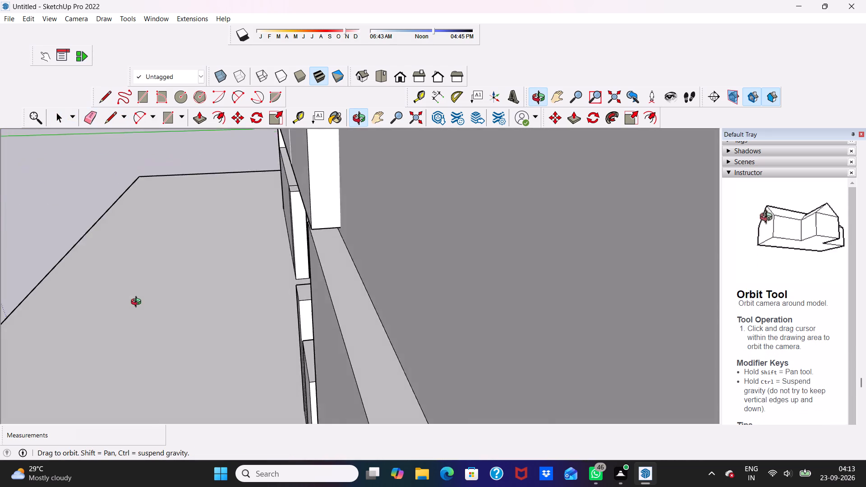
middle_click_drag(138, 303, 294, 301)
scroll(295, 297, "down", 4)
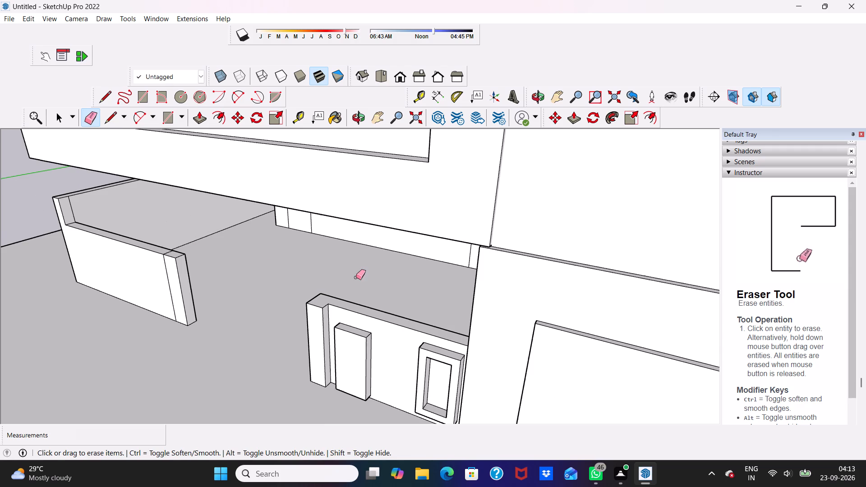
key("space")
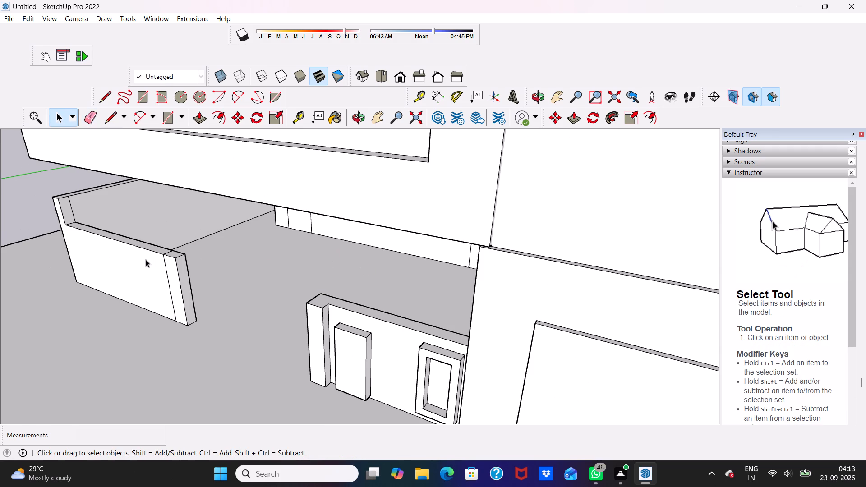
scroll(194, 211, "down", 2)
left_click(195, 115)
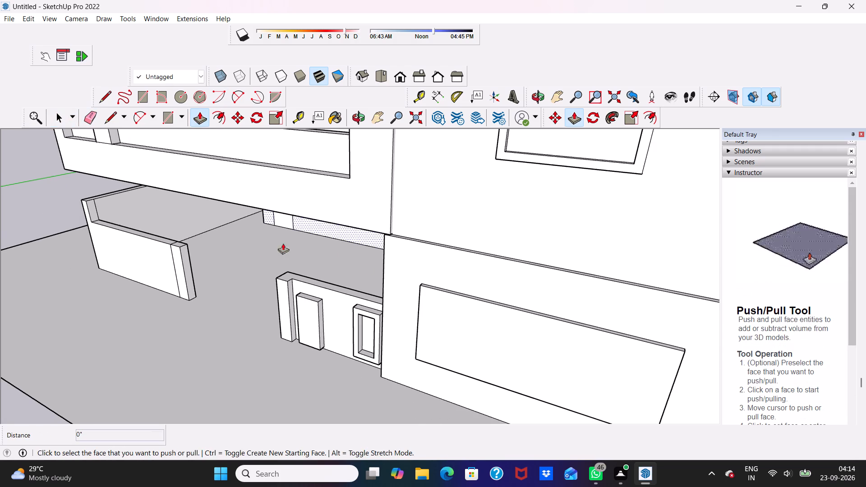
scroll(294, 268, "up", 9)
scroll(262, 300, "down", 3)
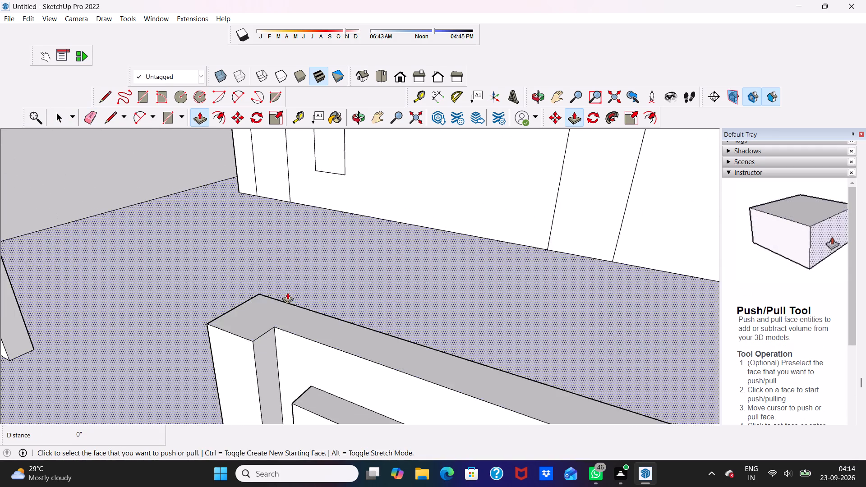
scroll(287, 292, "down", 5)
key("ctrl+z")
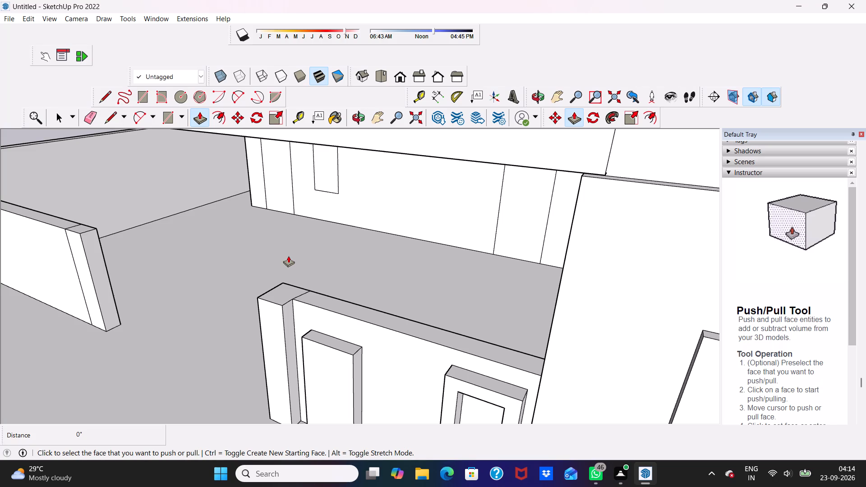
Raise the top of the end strip right of the gateway by 1' to form a pillar.
left_click(286, 293)
scroll(282, 247, "down", 1)
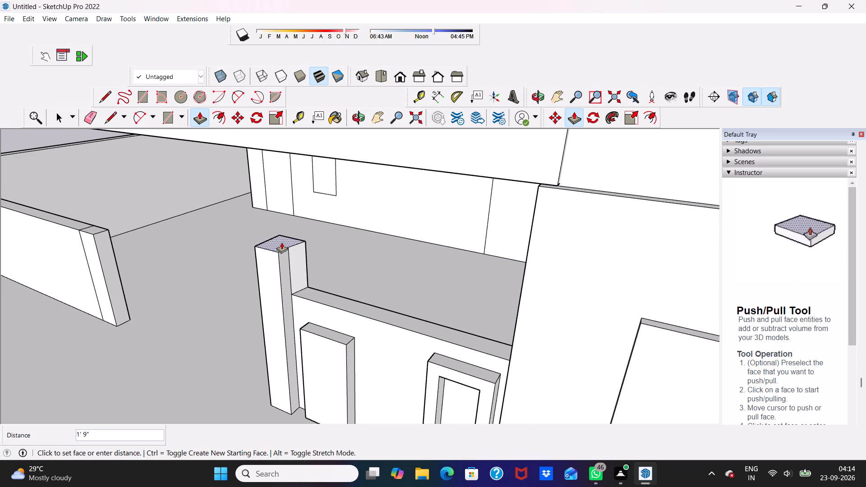
scroll(281, 240, "down", 3)
scroll(281, 240, "up", 1)
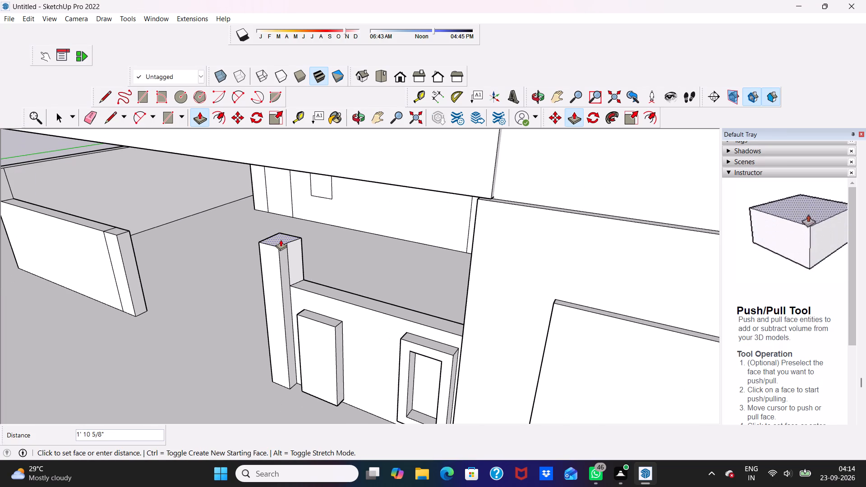
type("1'")
key("Return")
Push/Pull the end strip left of the gateway 6" outward to match the front of the opposite pillar.
scroll(281, 239, "down", 3)
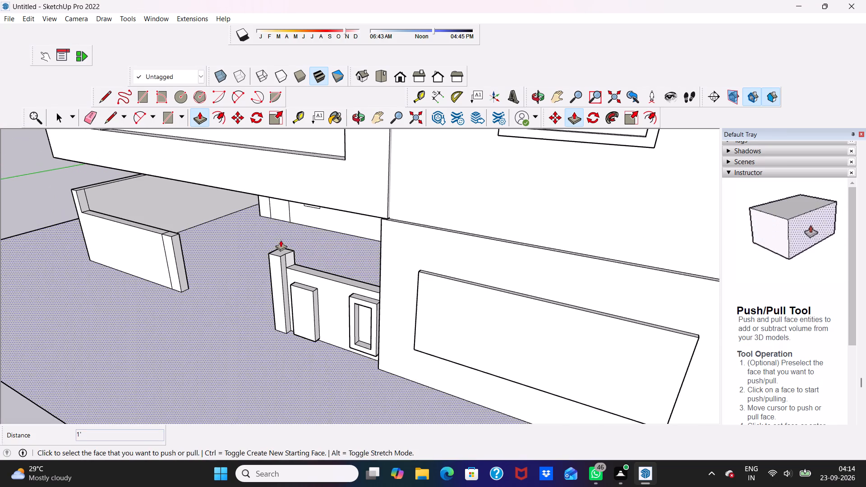
middle_click_drag(281, 240, 367, 235)
scroll(314, 251, "up", 4)
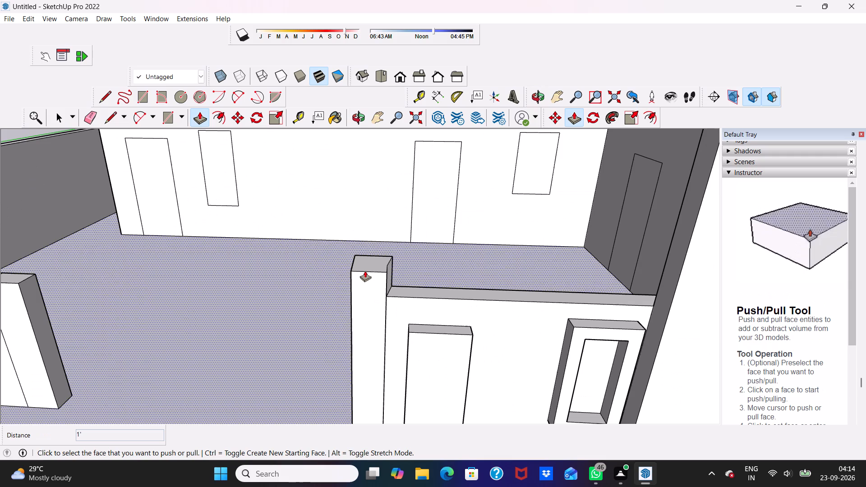
scroll(15, 285, "up", 1)
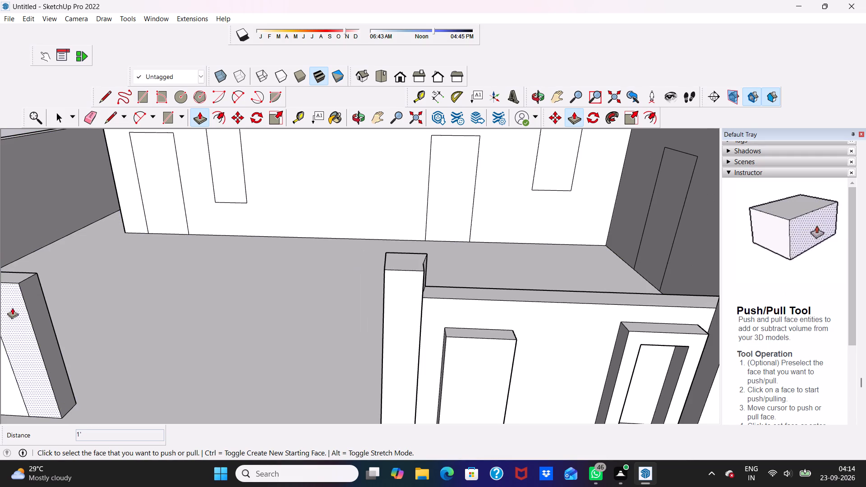
left_click(11, 313)
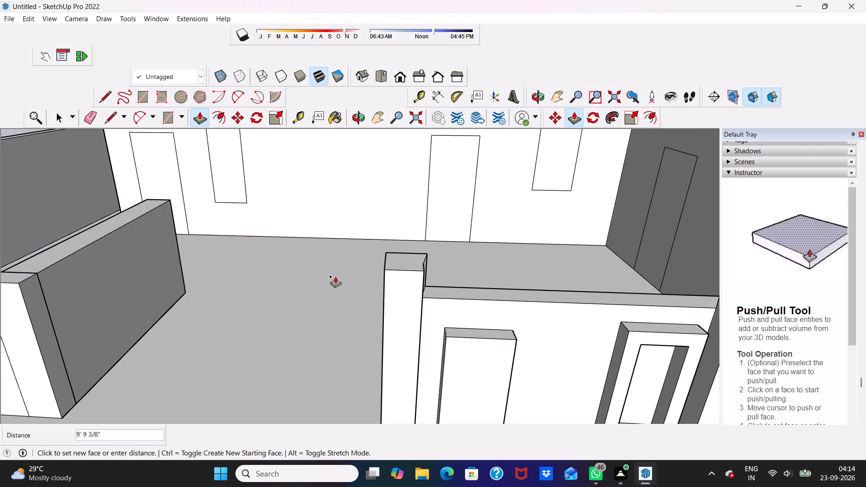
scroll(335, 276, "down", 7)
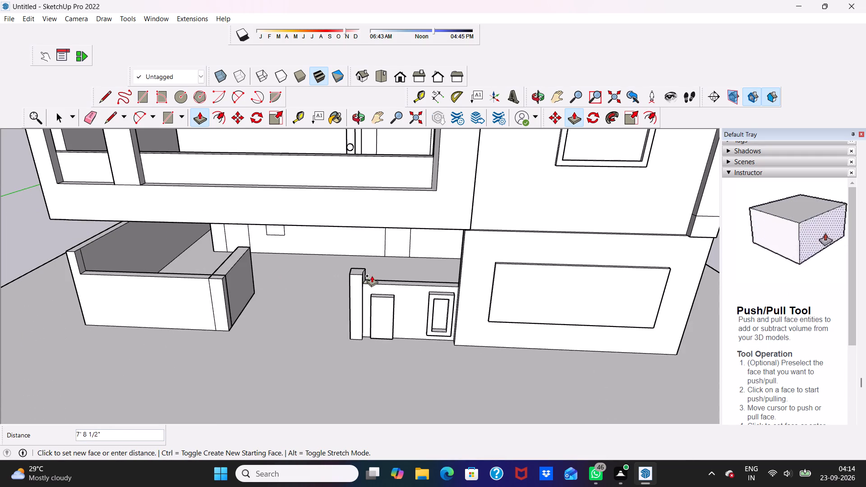
scroll(357, 274, "up", 1)
left_click(357, 274)
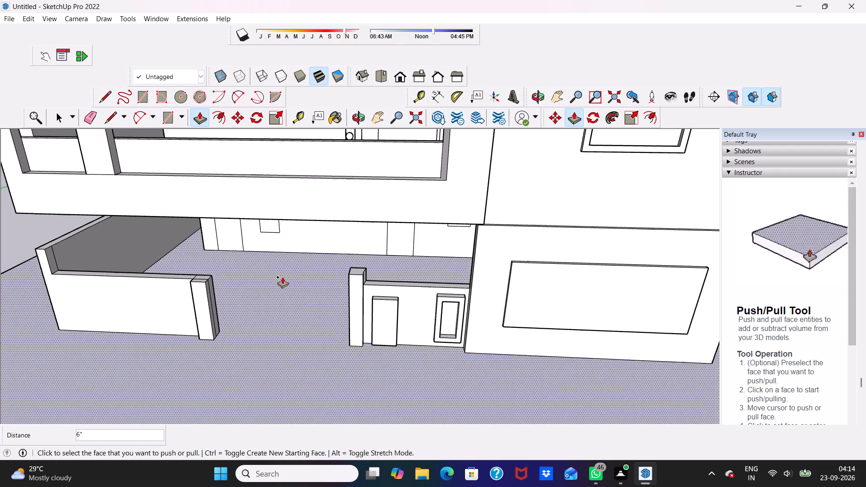
Erase the seam across the top of the thickened end strip left of the gateway.
scroll(178, 285, "up", 5)
scroll(213, 268, "up", 5)
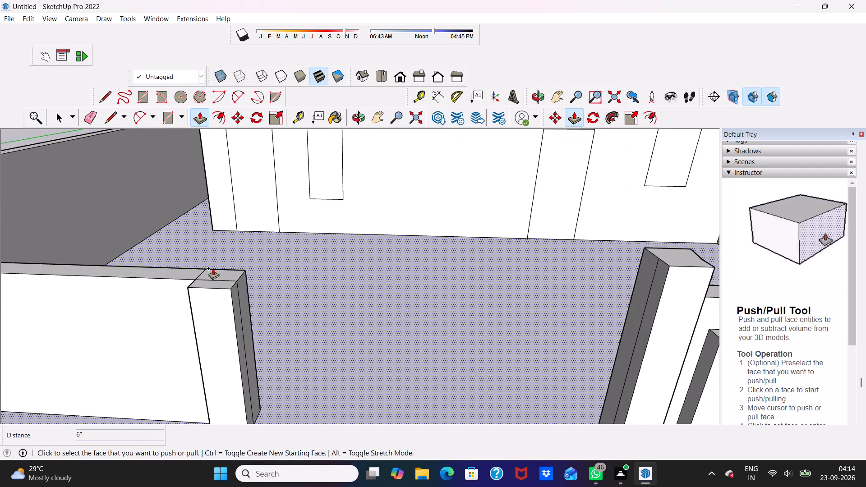
key("space")
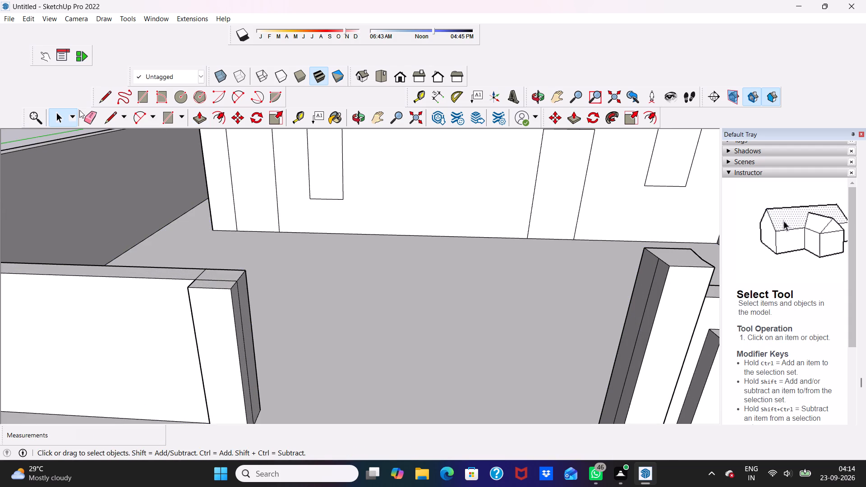
left_click_drag(88, 117, 90, 122)
scroll(189, 244, "up", 4)
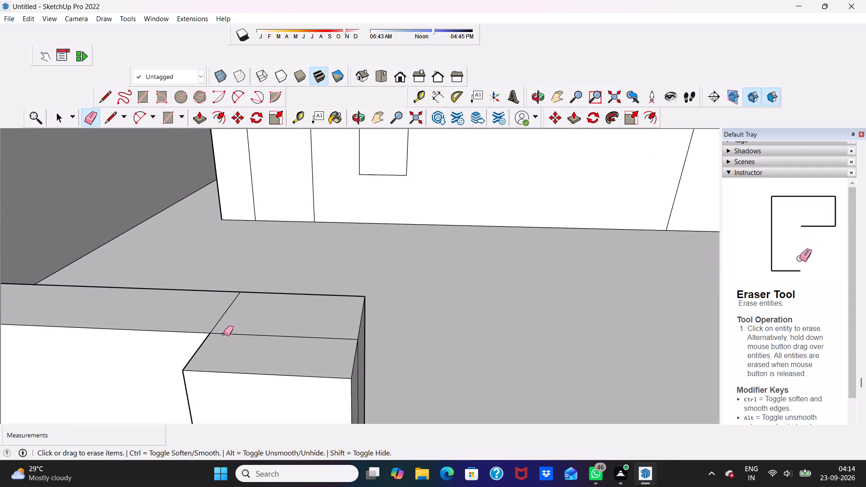
left_click(224, 334)
key("space")
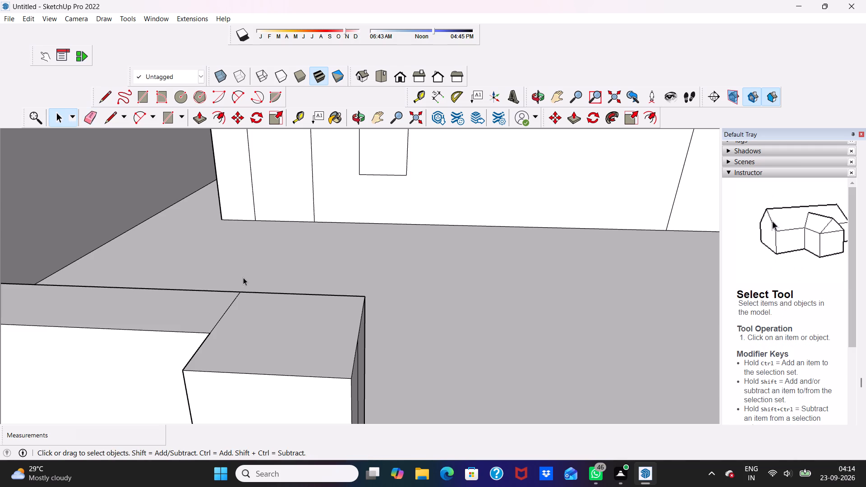
Push/Pull the top of the end strip left of the gateway up 1' to match the opposite pillar's height.
scroll(235, 316, "down", 6)
scroll(177, 224, "down", 3)
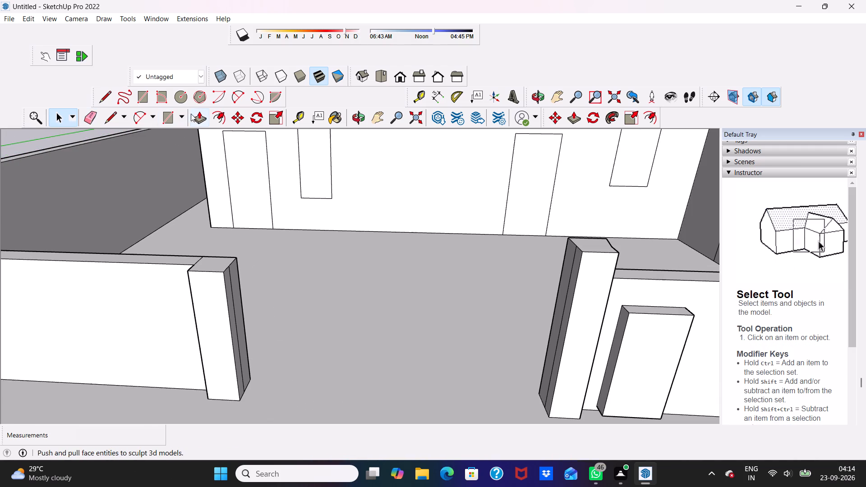
left_click(193, 116)
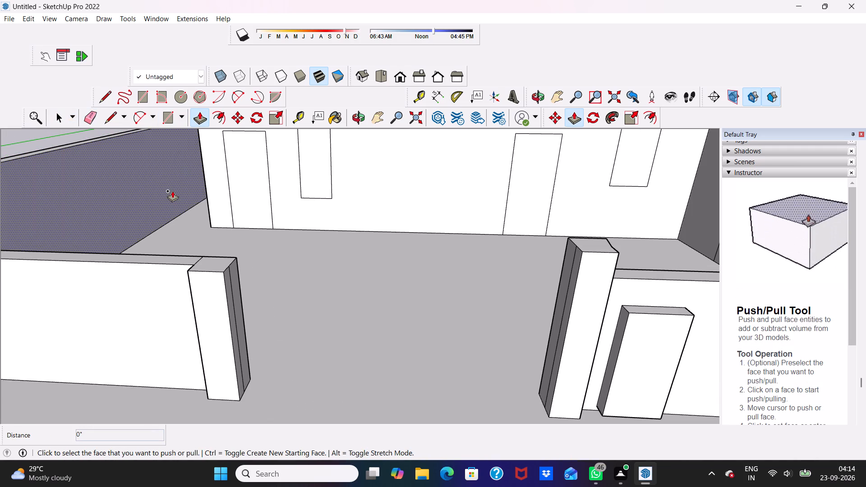
left_click(208, 261)
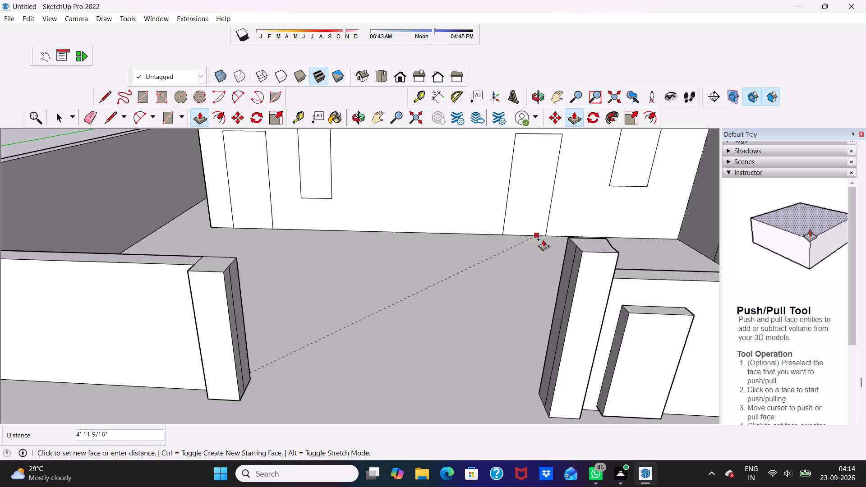
left_click(591, 243)
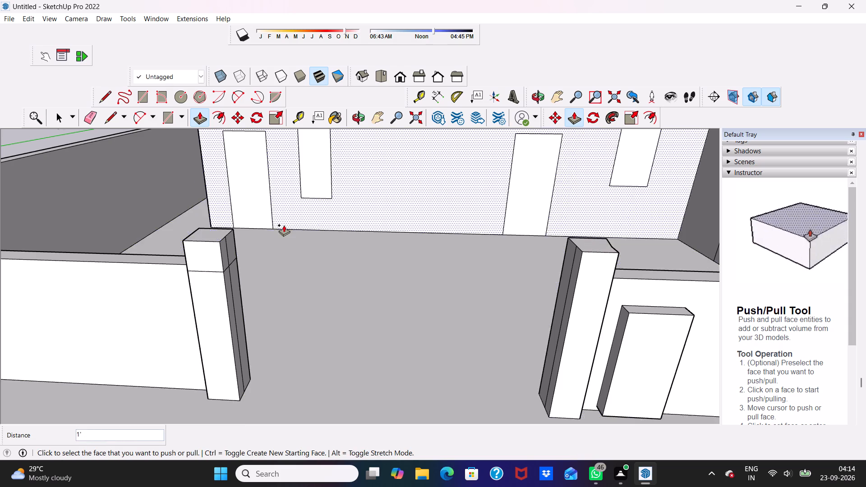
Erase the leftover seam lines on the front and gateway-facing sides of the pillar left of the gateway.
scroll(284, 225, "up", 4)
scroll(284, 225, "down", 5)
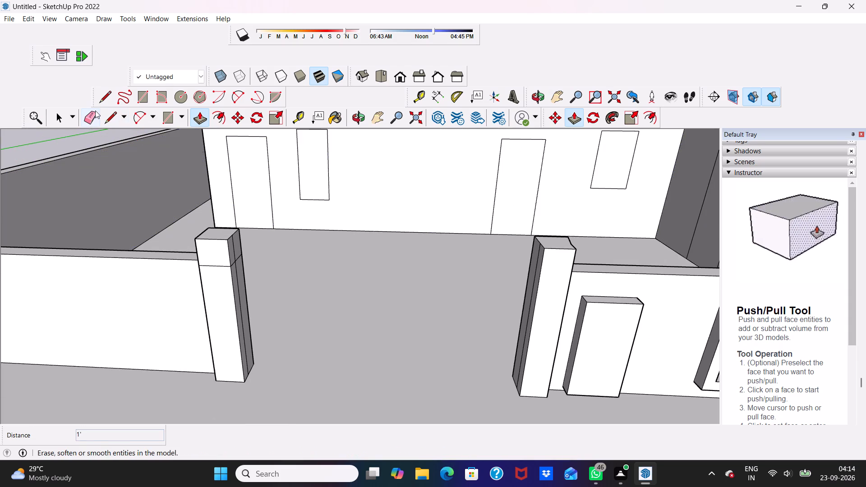
left_click(95, 110)
scroll(215, 267, "up", 4)
left_click(215, 267)
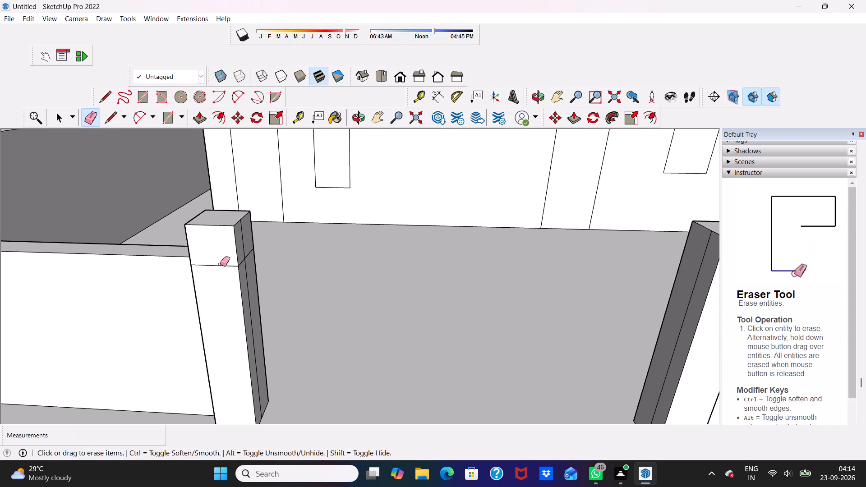
left_click(220, 264)
scroll(218, 258, "down", 3)
scroll(240, 275, "up", 6)
middle_click_drag(244, 272, 163, 291)
scroll(244, 272, "down", 1)
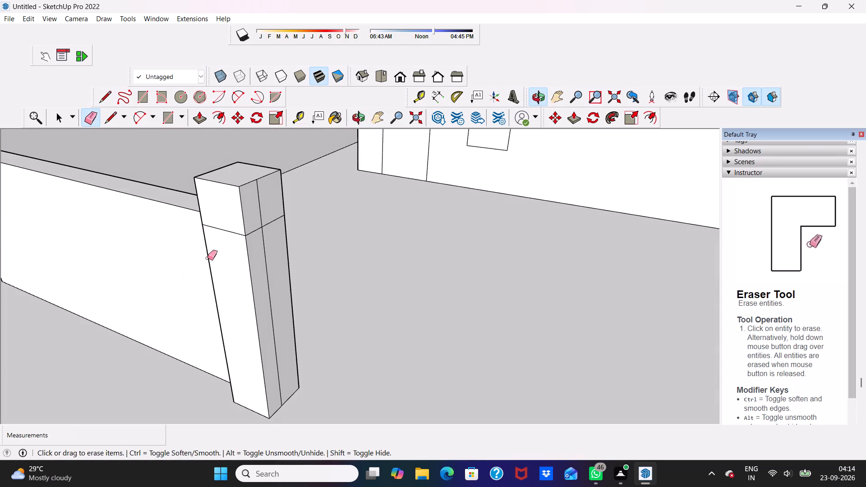
left_click(261, 207)
left_click(261, 207)
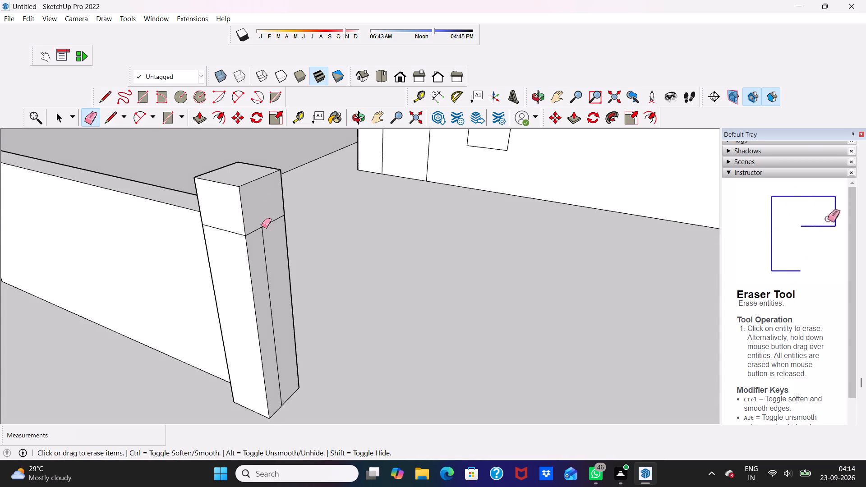
left_click(262, 226)
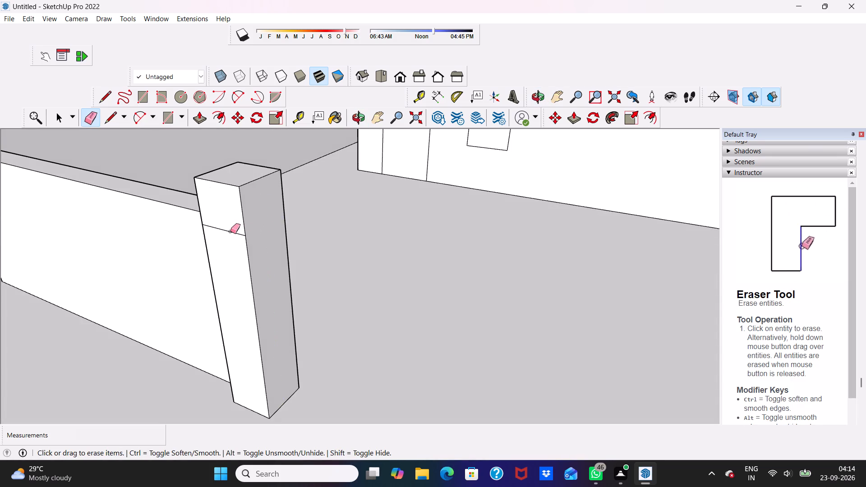
left_click(230, 231)
Erase the vertical and sloping seam lines on the wall-facing side of the pillar left of the gateway.
scroll(230, 231, "down", 1)
middle_click_drag(230, 231, 448, 201)
scroll(255, 219, "up", 4)
scroll(359, 204, "down", 5)
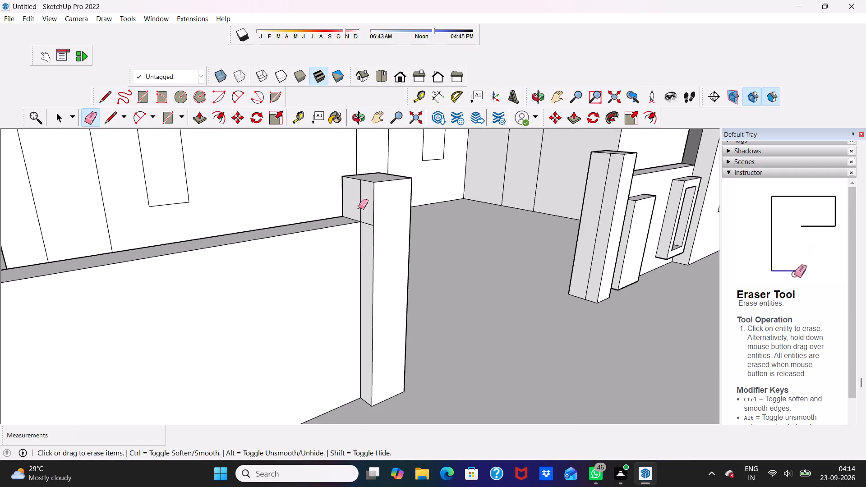
left_click(359, 207)
scroll(362, 203, "up", 12)
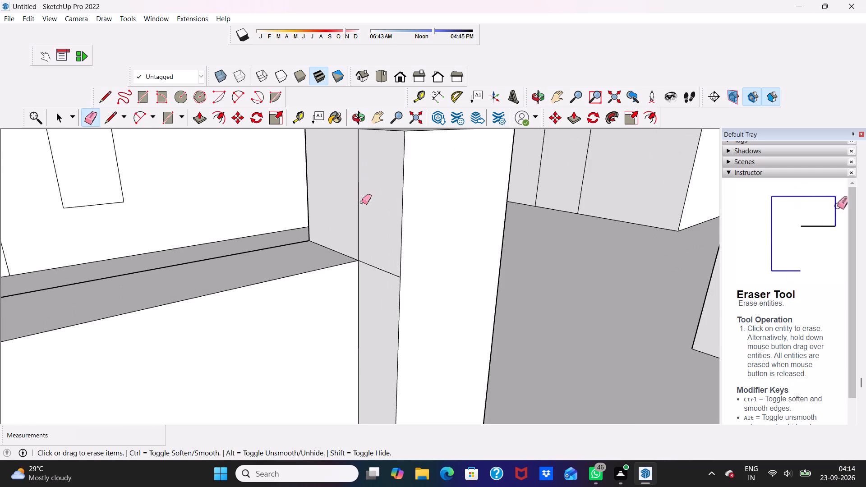
left_click(357, 188)
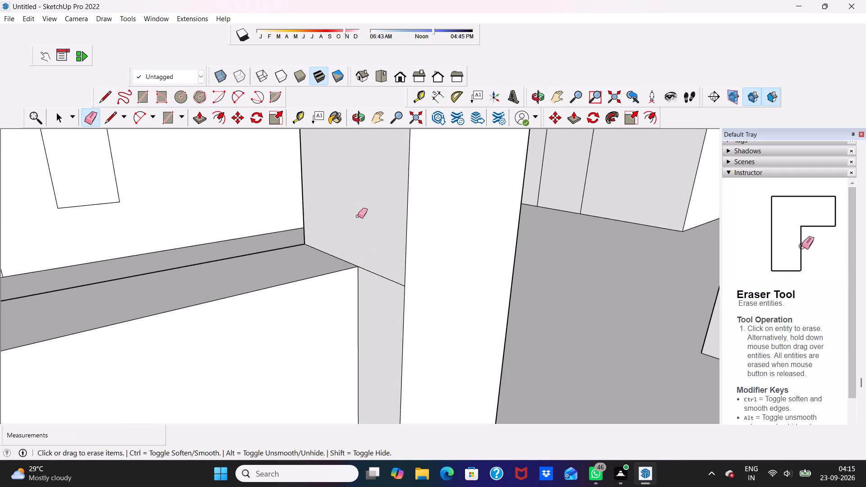
left_click(371, 272)
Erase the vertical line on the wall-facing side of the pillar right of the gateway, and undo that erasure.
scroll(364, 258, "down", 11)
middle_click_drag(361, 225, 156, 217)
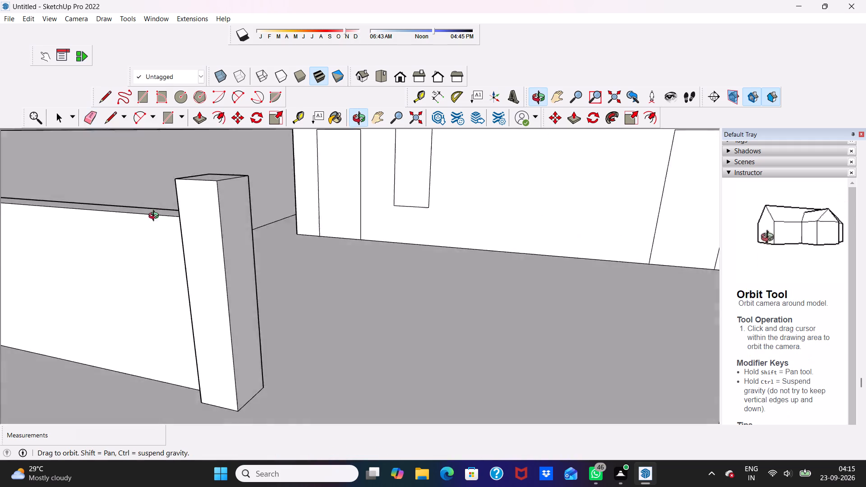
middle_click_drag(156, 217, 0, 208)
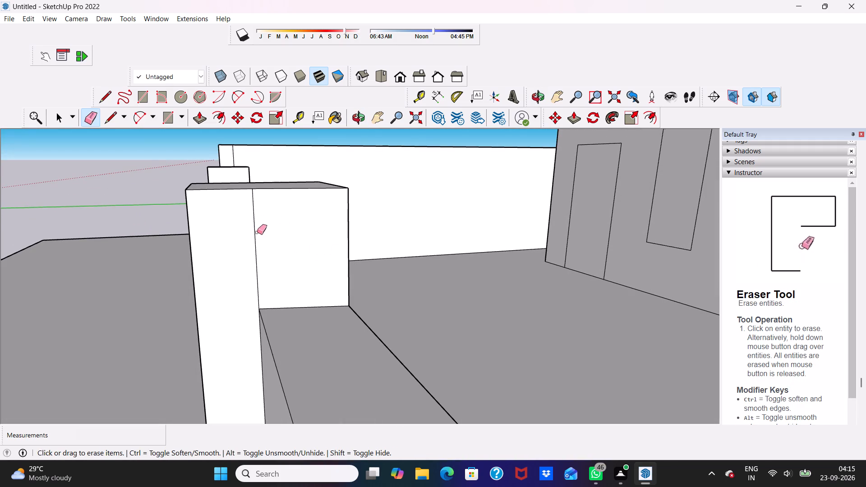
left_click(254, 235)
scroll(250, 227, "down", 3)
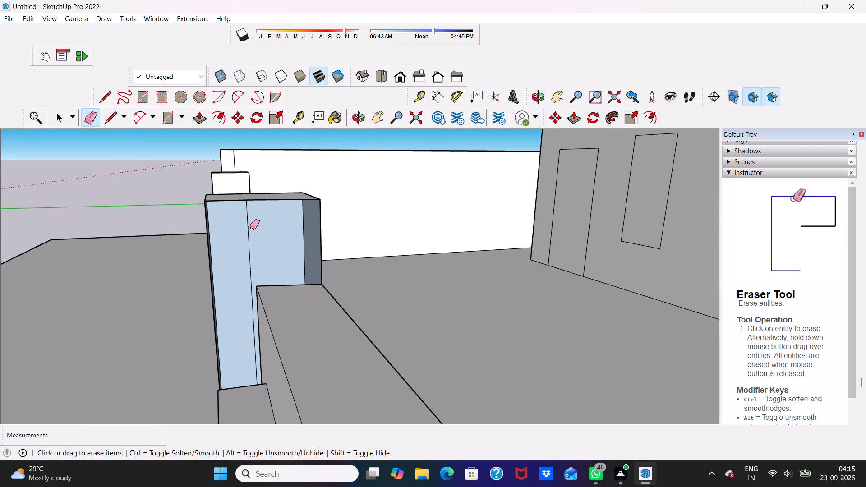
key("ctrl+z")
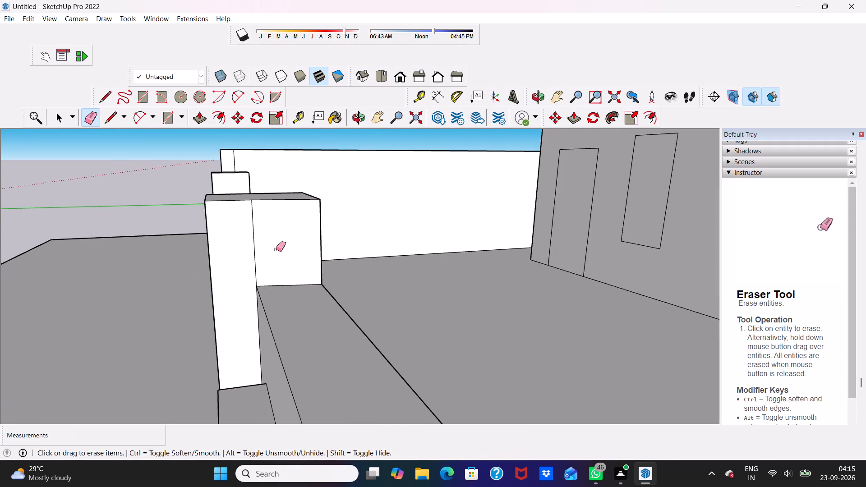
Erase the vertical seam on the gateway-facing side of the pillar right of the gateway.
scroll(276, 249, "down", 3)
middle_click_drag(255, 176, 278, 167)
scroll(287, 179, "up", 1)
middle_click_drag(317, 192, 359, 221)
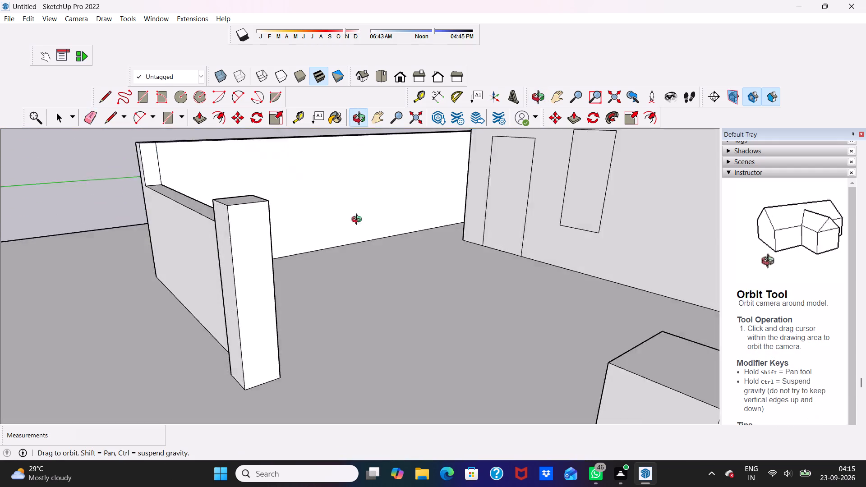
middle_click_drag(359, 221, 423, 225)
scroll(354, 134, "down", 7)
scroll(312, 143, "up", 1)
scroll(317, 151, "down", 4)
middle_click_drag(485, 155, 487, 184)
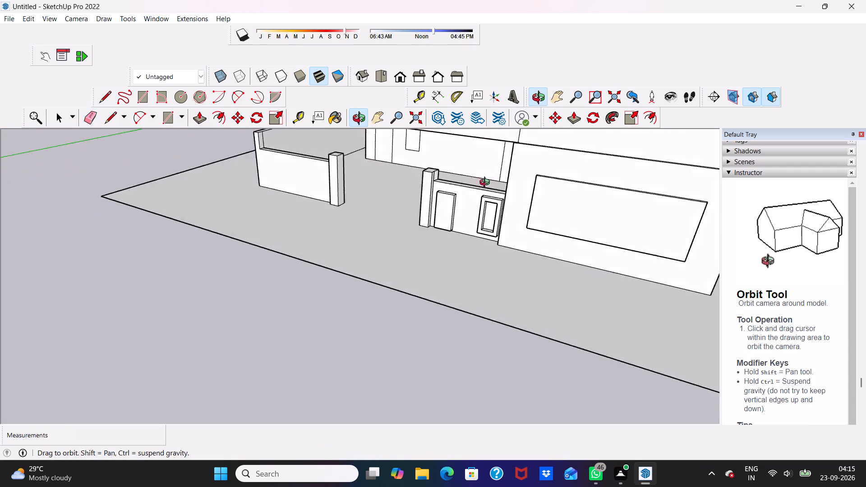
middle_click_drag(487, 184, 474, 263)
middle_click(474, 263)
scroll(452, 225, "up", 14)
scroll(565, 171, "down", 2)
middle_click_drag(564, 170, 581, 169)
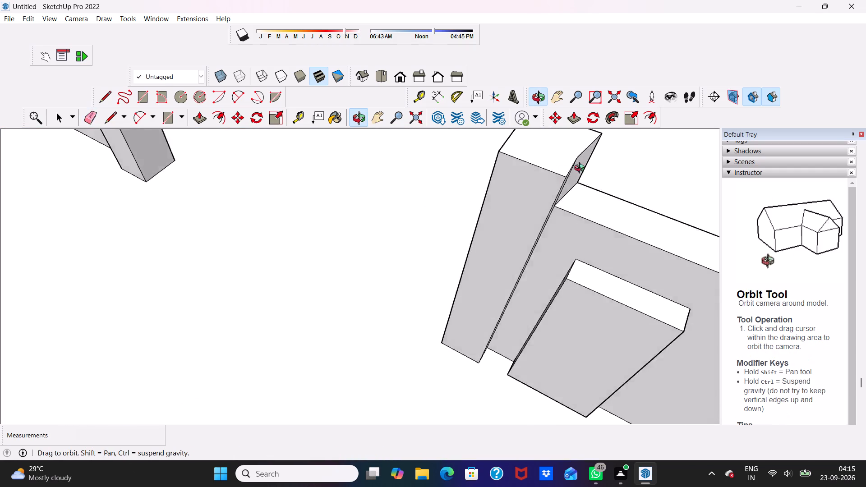
middle_click_drag(581, 169, 636, 124)
middle_click_drag(479, 175, 614, 118)
scroll(474, 171, "up", 4)
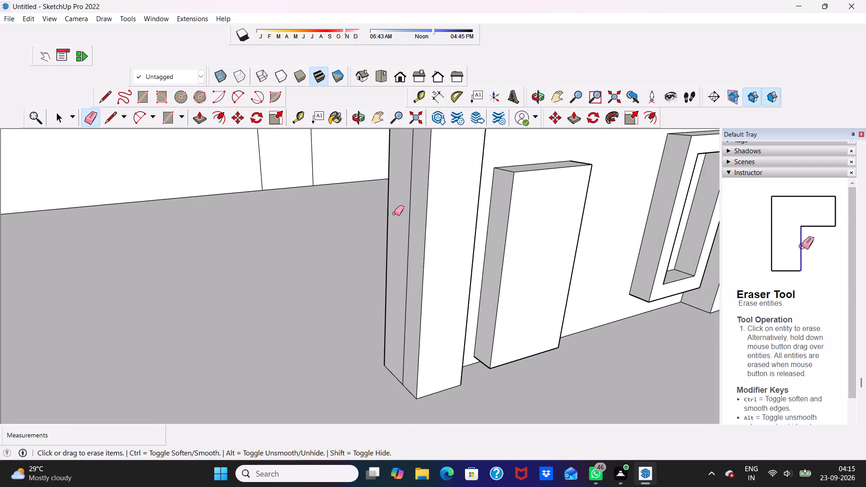
left_click(409, 197)
left_click(411, 194)
scroll(411, 194, "down", 4)
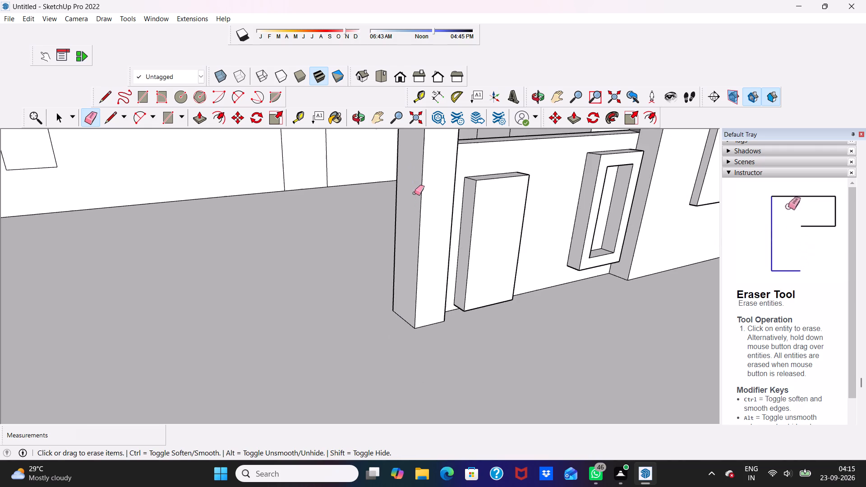
Draw an upright rectangle about 3' 10" by 2' 4" on the front of the low wall left of the gateway.
scroll(415, 193, "down", 5)
scroll(396, 195, "up", 1)
scroll(395, 202, "down", 1)
scroll(395, 204, "up", 1)
scroll(421, 169, "down", 7)
middle_click_drag(424, 174, 377, 147)
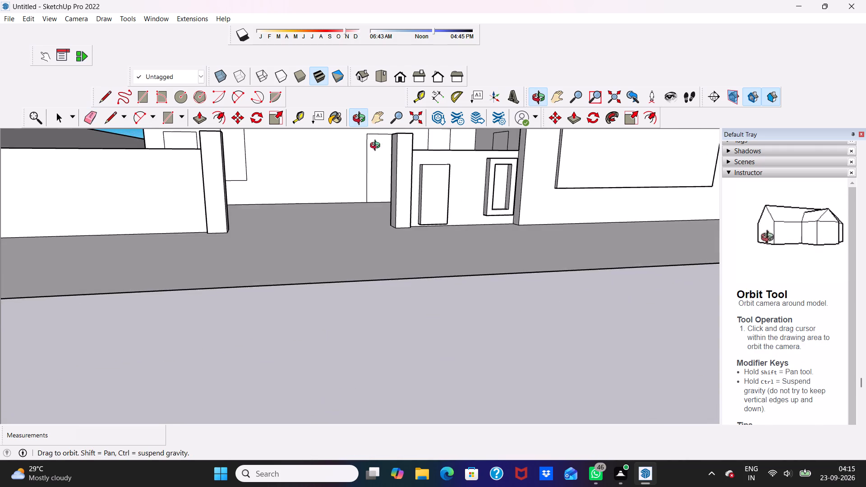
middle_click_drag(377, 147, 348, 164)
scroll(332, 140, "down", 1)
scroll(329, 138, "up", 1)
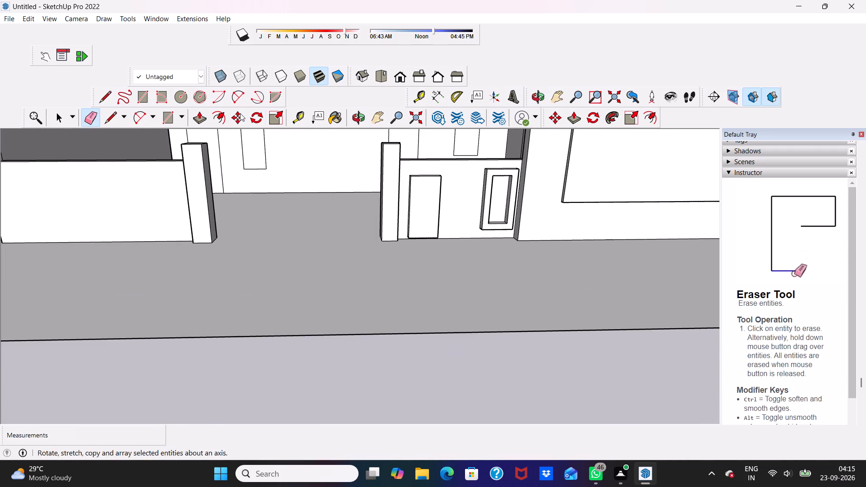
key("space")
scroll(235, 111, "down", 5)
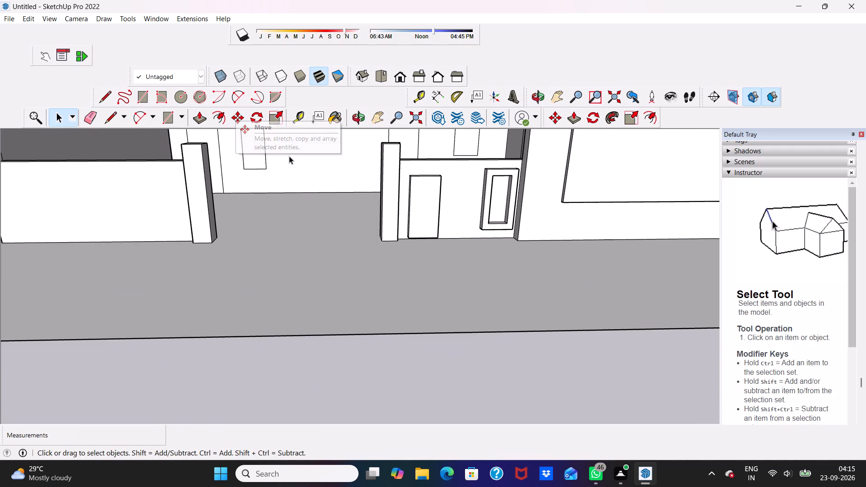
scroll(289, 156, "down", 10)
scroll(263, 130, "up", 4)
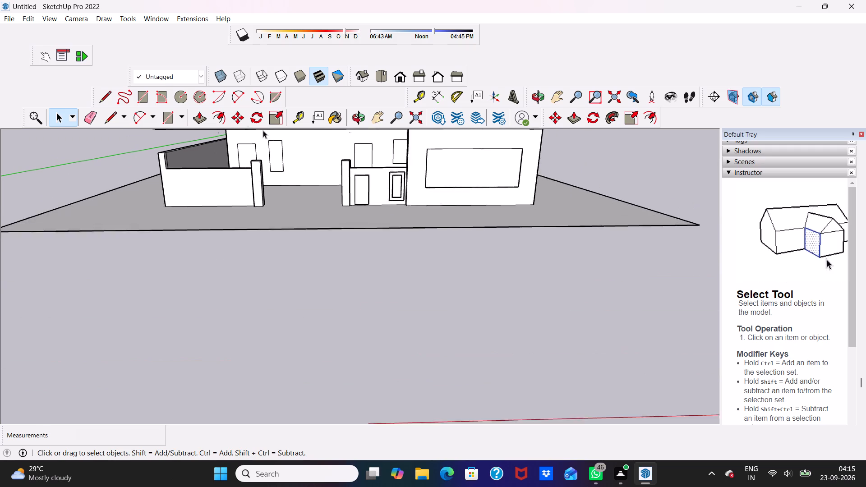
scroll(263, 130, "up", 2)
middle_click_drag(258, 162, 284, 152)
scroll(284, 152, "down", 1)
left_click(159, 98)
scroll(170, 132, "up", 4)
left_click(135, 92)
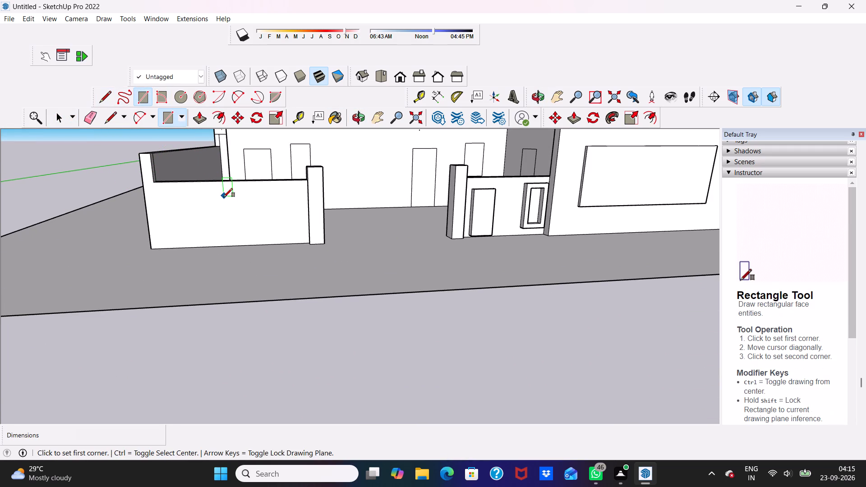
left_click(210, 191)
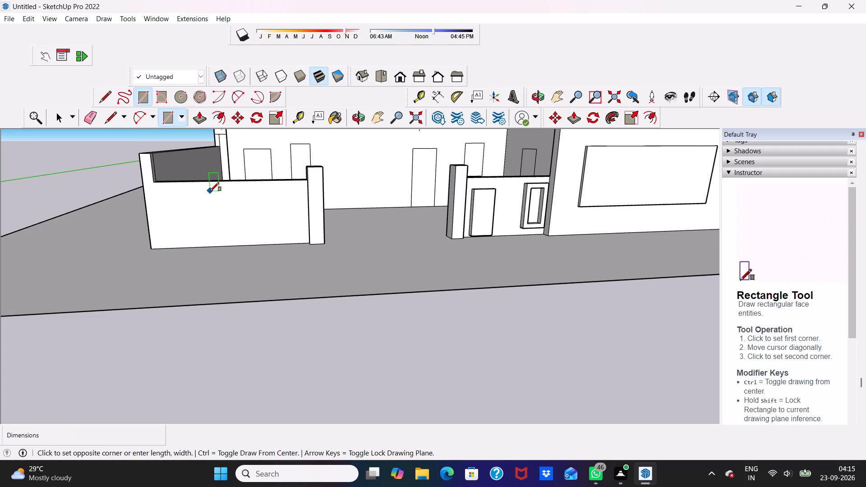
left_click(246, 237)
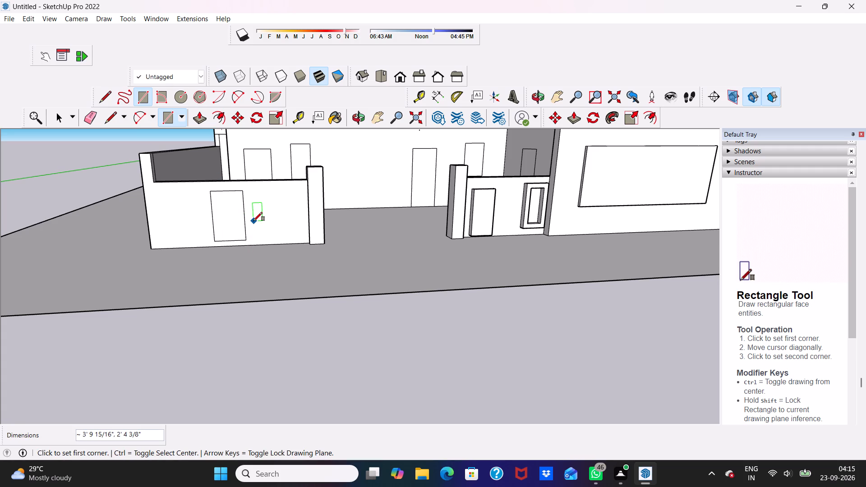
key("space")
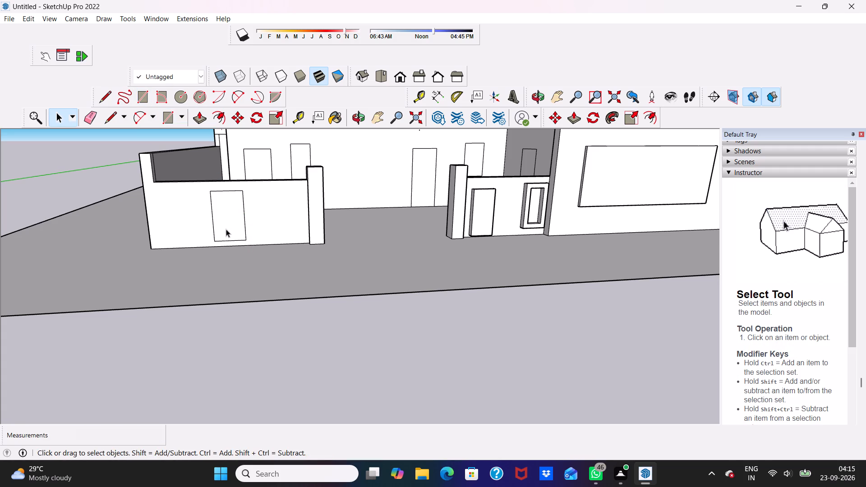
Extrude the upright rectangle on the low wall left of the gateway outward 6", flush with the adjacent pillar's front.
left_click(227, 227)
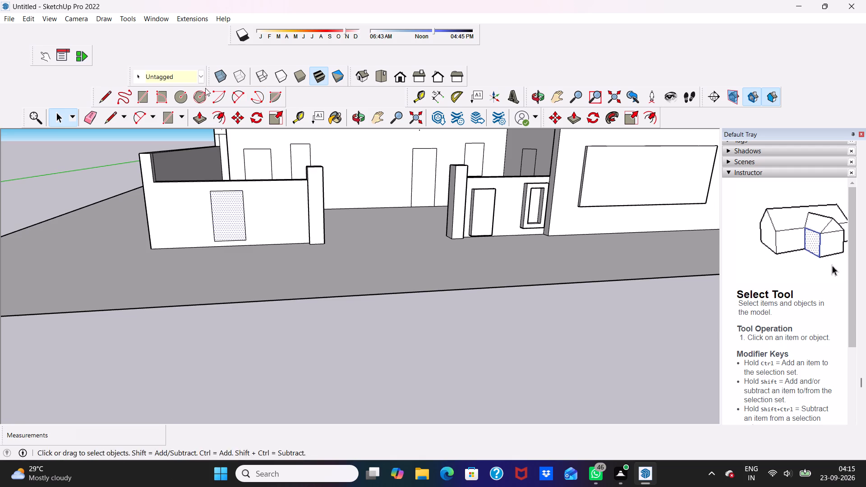
left_click(193, 119)
left_click(215, 209)
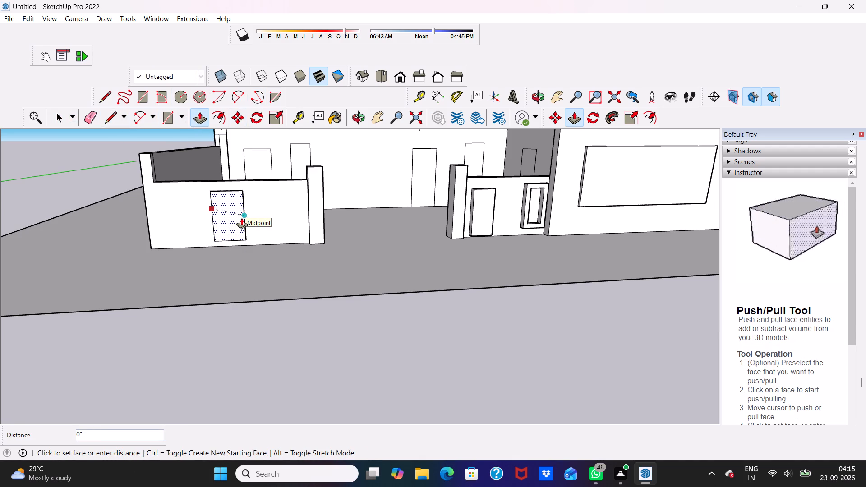
left_click(314, 199)
Extrude the left door rectangle on the recessed wall behind the gateway outward 3".
scroll(246, 221, "down", 4)
middle_click_drag(242, 222, 229, 308)
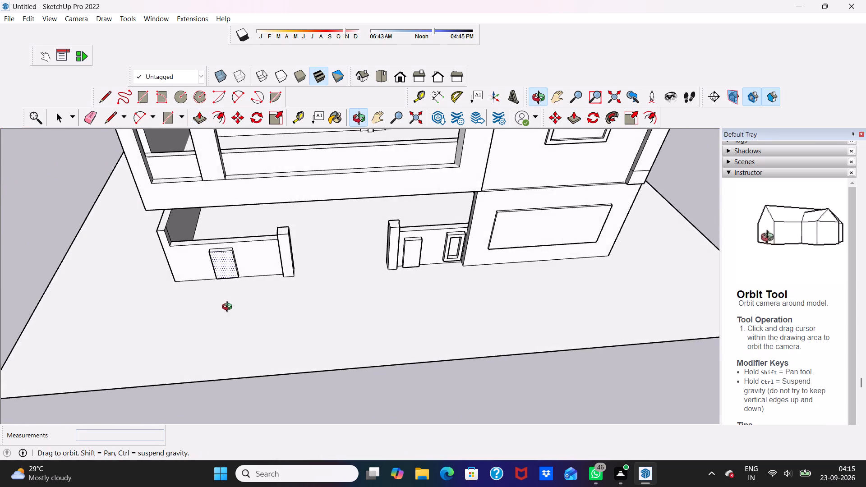
middle_click_drag(229, 308, 231, 234)
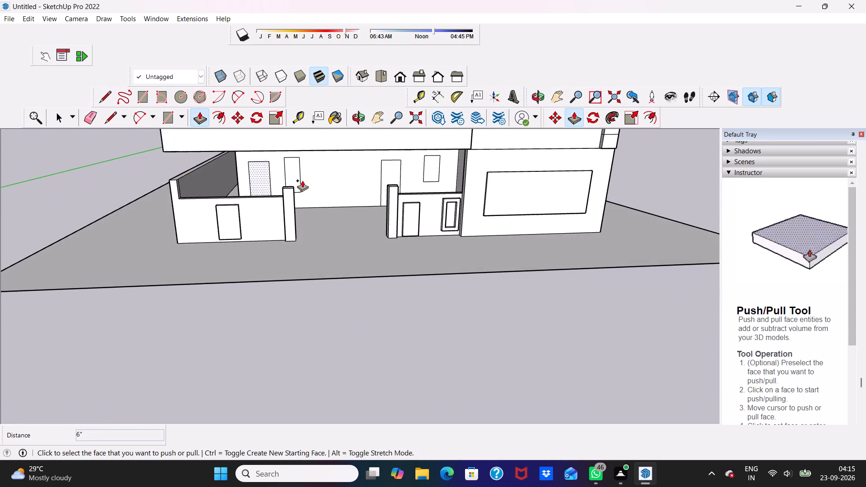
scroll(360, 160, "up", 6)
scroll(282, 165, "up", 4)
left_click(138, 217)
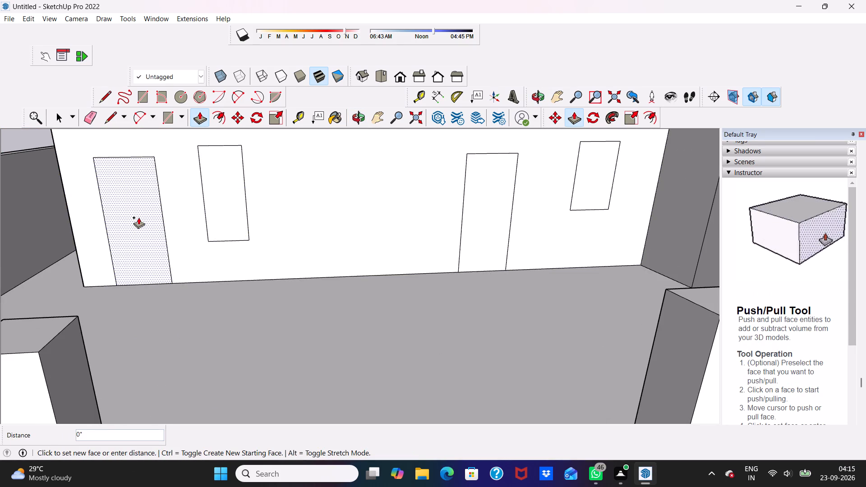
key("3")
key("shift+quotedbl")
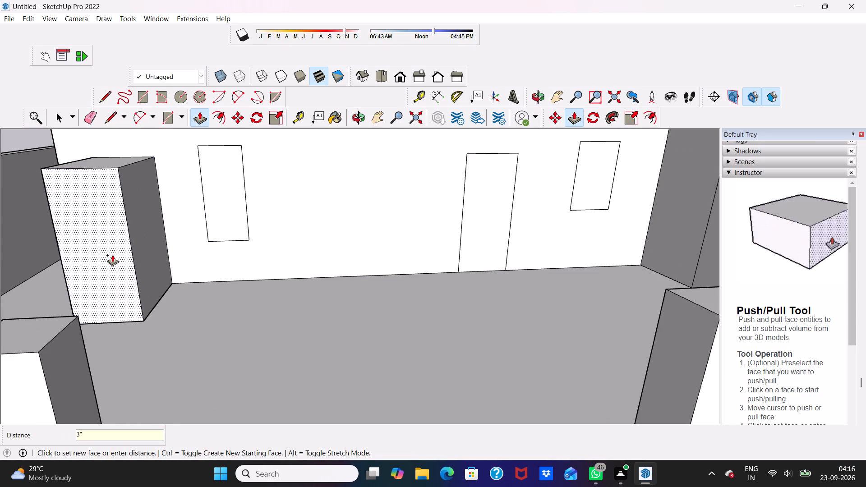
key("Return")
Extrude the right door rectangle on the same recessed wall outward 3".
scroll(112, 255, "up", 1)
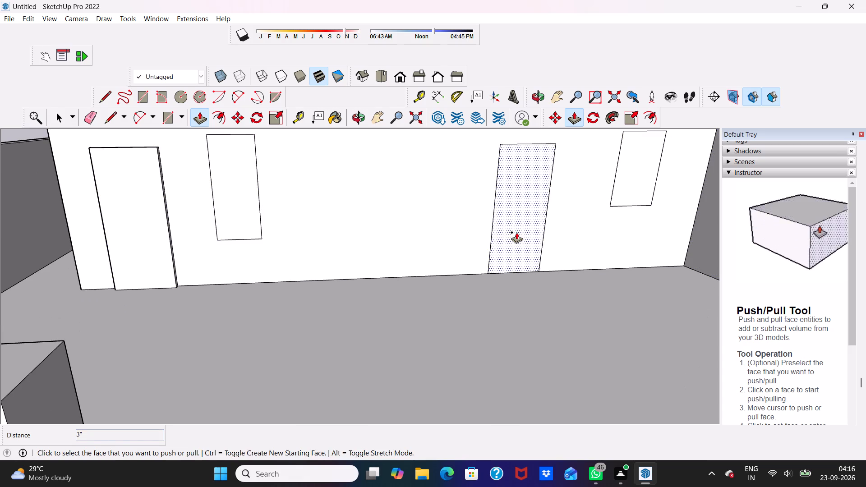
left_click(516, 232)
key("3")
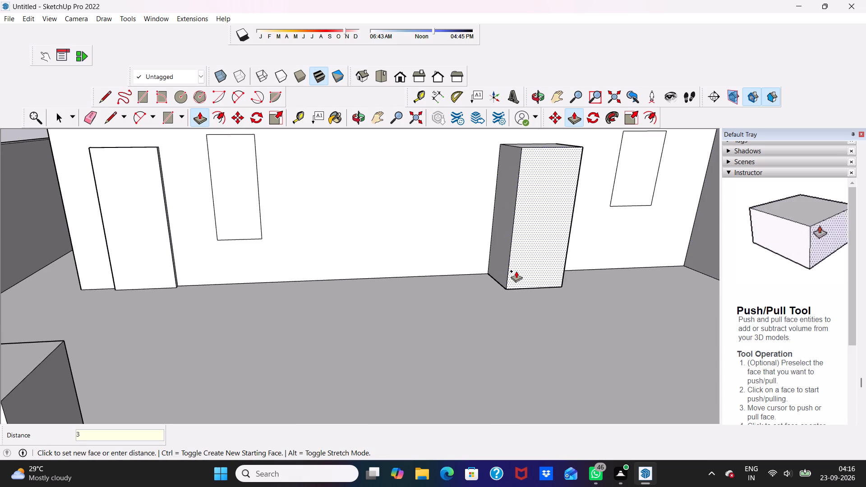
key("shift+quotedbl")
key("Return")
scroll(501, 213, "down", 5)
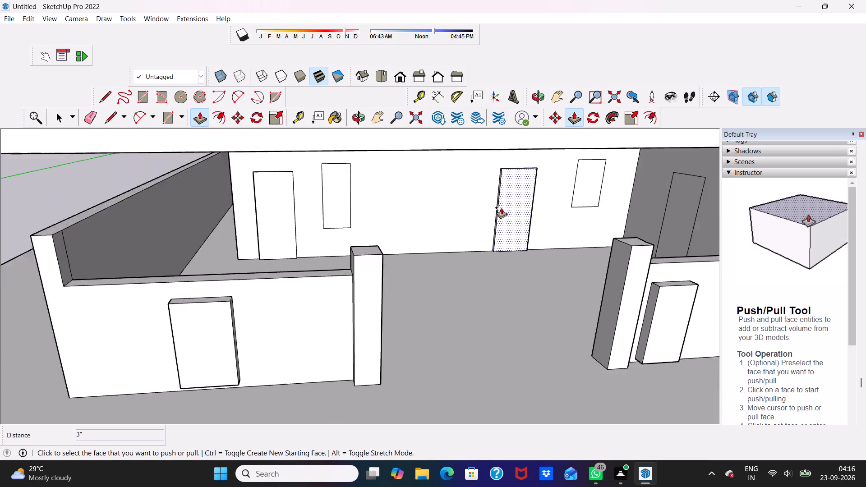
scroll(501, 207, "down", 1)
scroll(526, 191, "up", 6)
key("space")
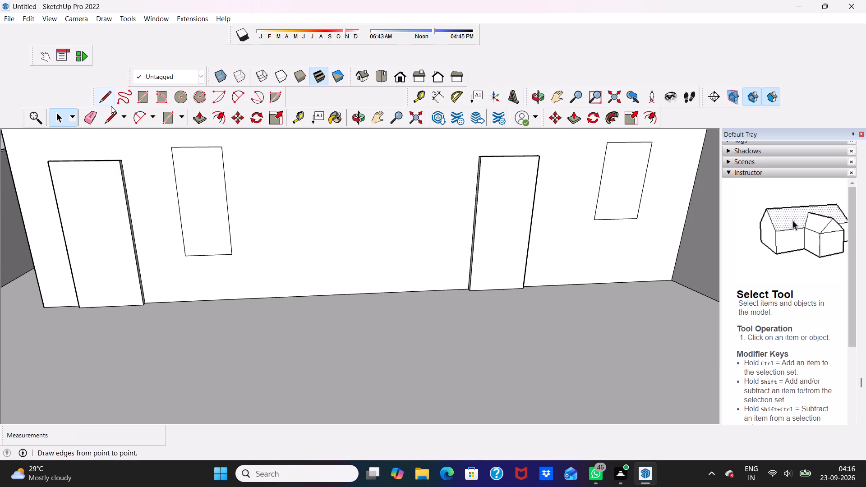
Draw a full-height vertical strip about 5 1/2" wide by 7' near the left edge of each raised door.
left_click(142, 97)
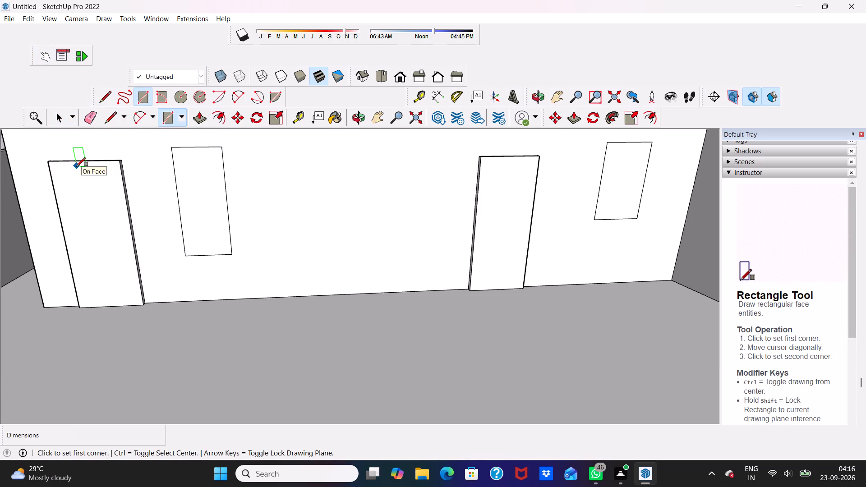
left_click(61, 164)
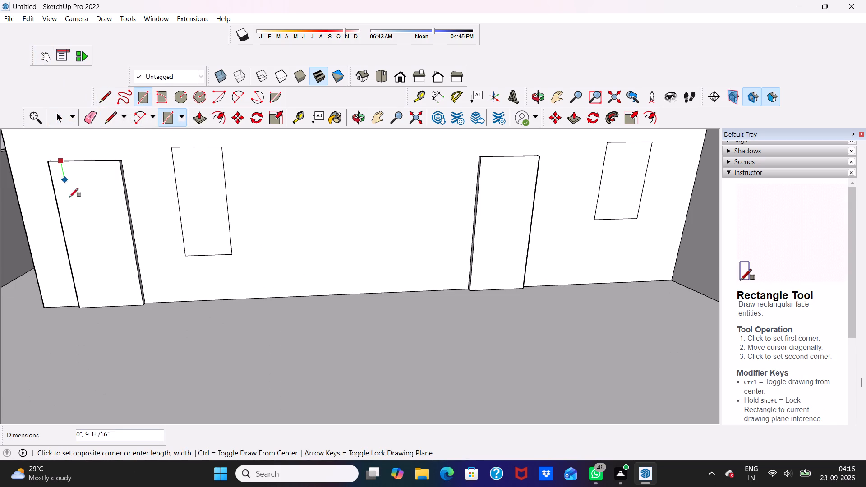
left_click(101, 306)
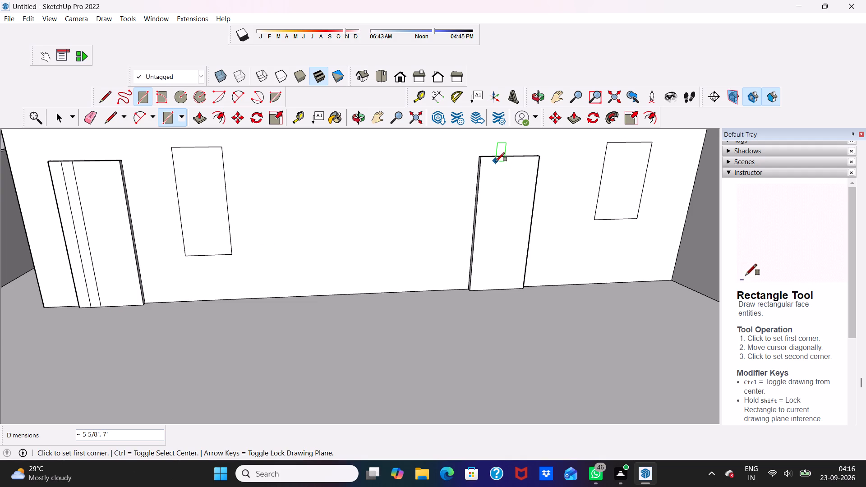
left_click(492, 159)
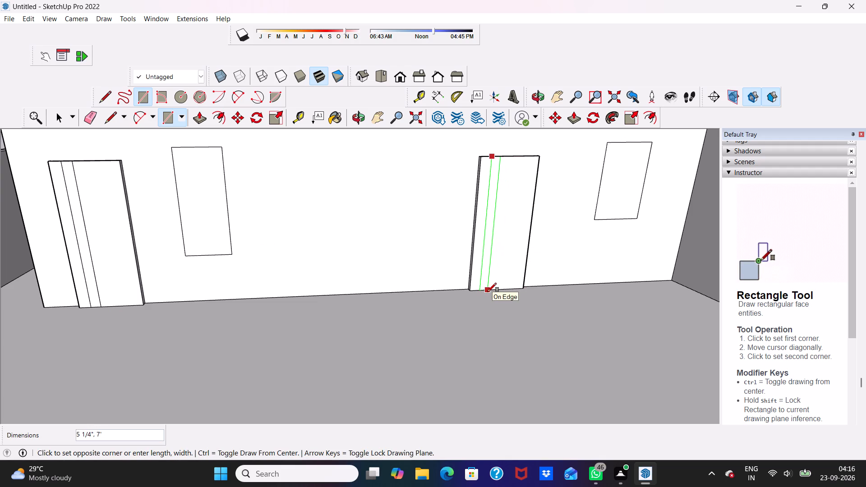
scroll(492, 289, "up", 3)
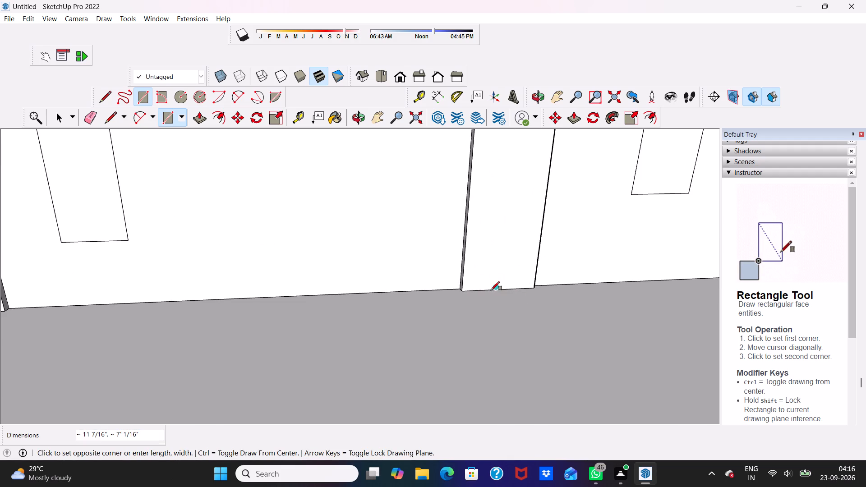
left_click(488, 292)
Draw a hexagon on each raised door, right of its vertical strip, with a radius of about 7" on the left door.
scroll(502, 211, "down", 5)
scroll(461, 205, "down", 2)
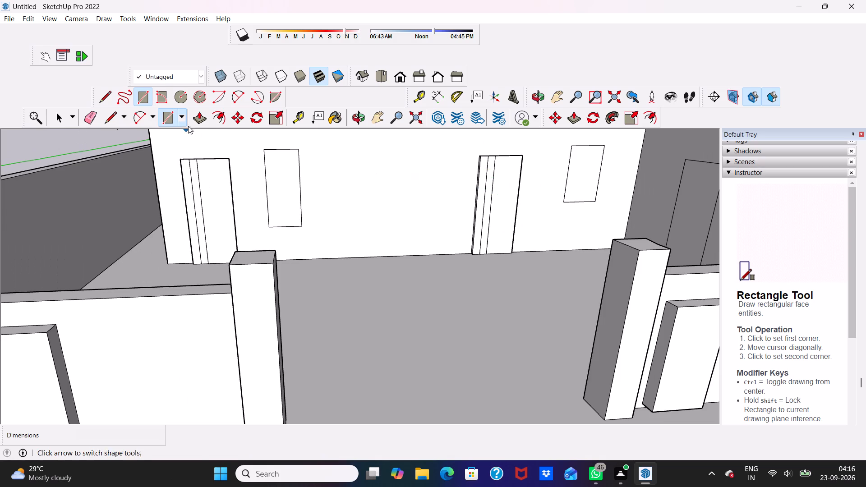
left_click(202, 96)
scroll(249, 237, "up", 3)
scroll(229, 202, "up", 1)
left_click(201, 185)
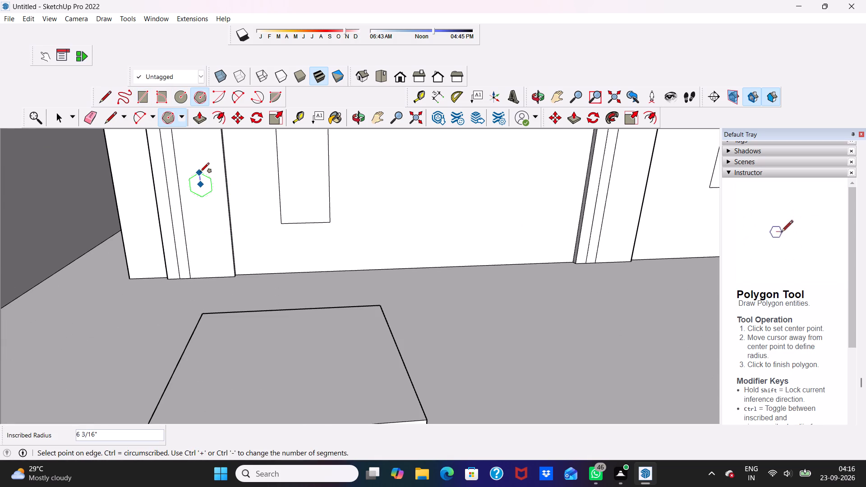
left_click(200, 170)
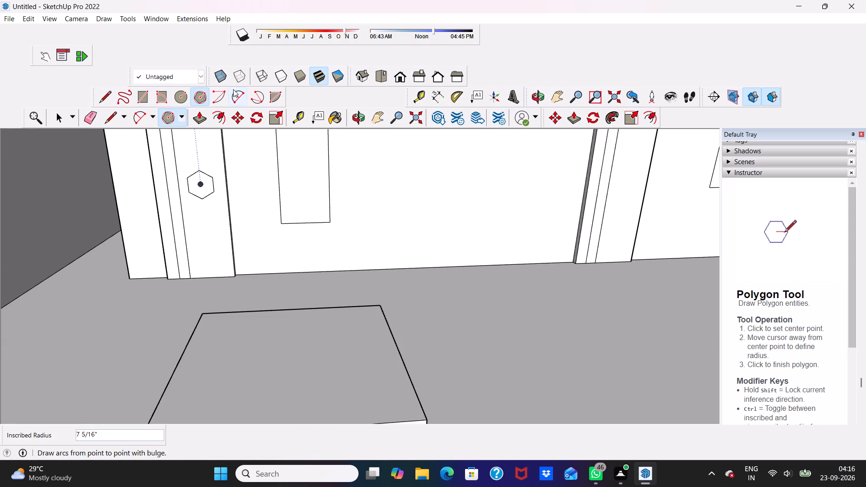
left_click(623, 186)
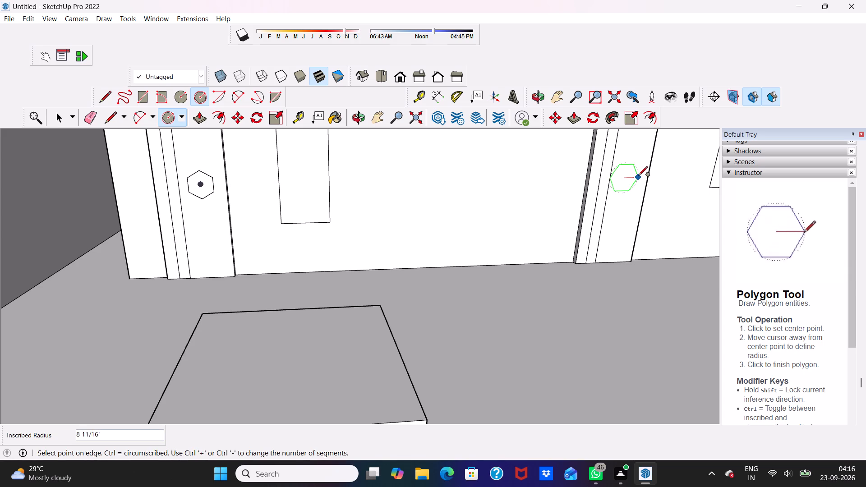
left_click(635, 178)
scroll(615, 173, "down", 3)
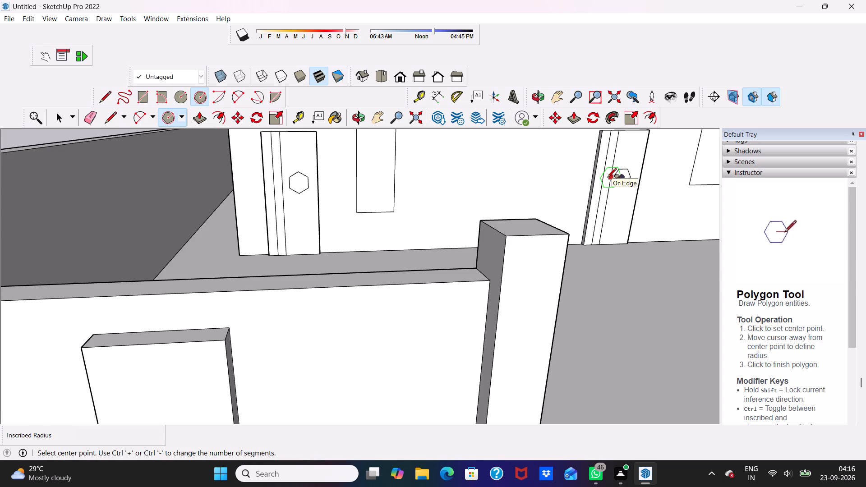
key("space")
Extrude the left door's vertical strip outward 3" and bring its hexagon out flush with the strip.
scroll(512, 152, "down", 5)
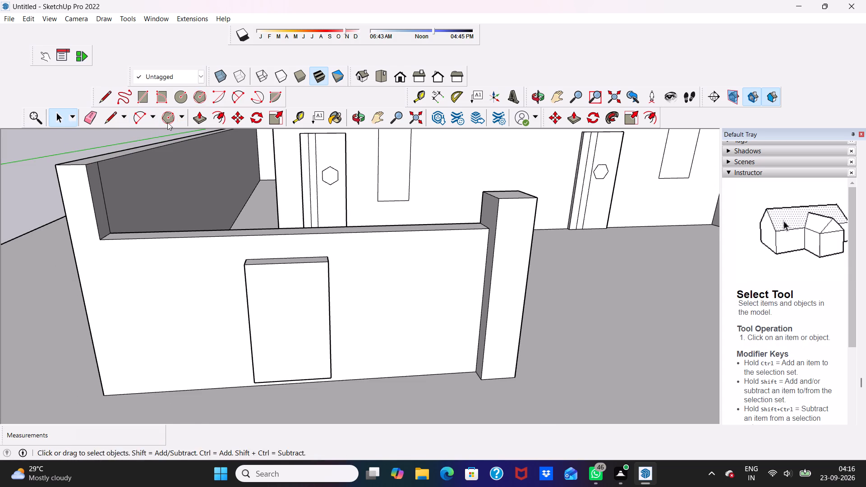
left_click(199, 112)
scroll(320, 139, "up", 3)
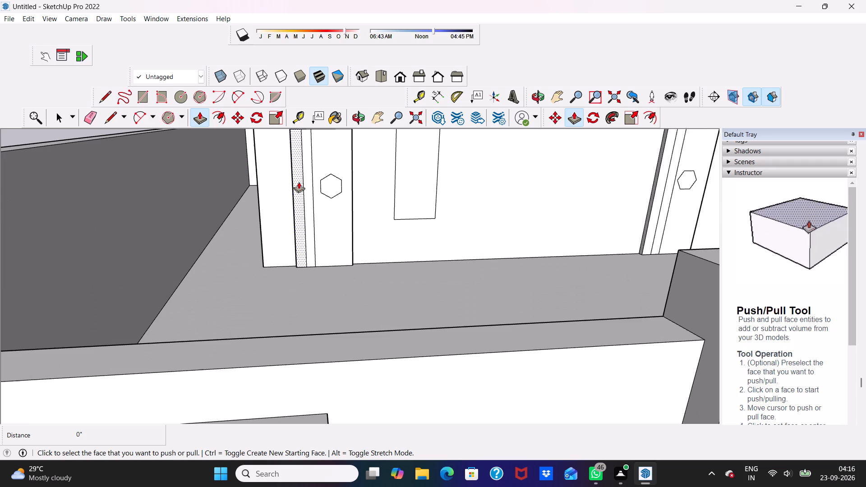
left_click(306, 185)
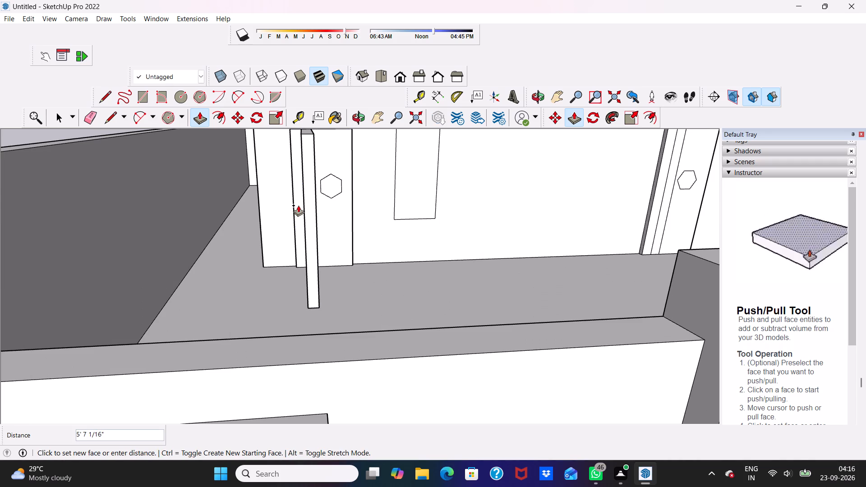
key("3")
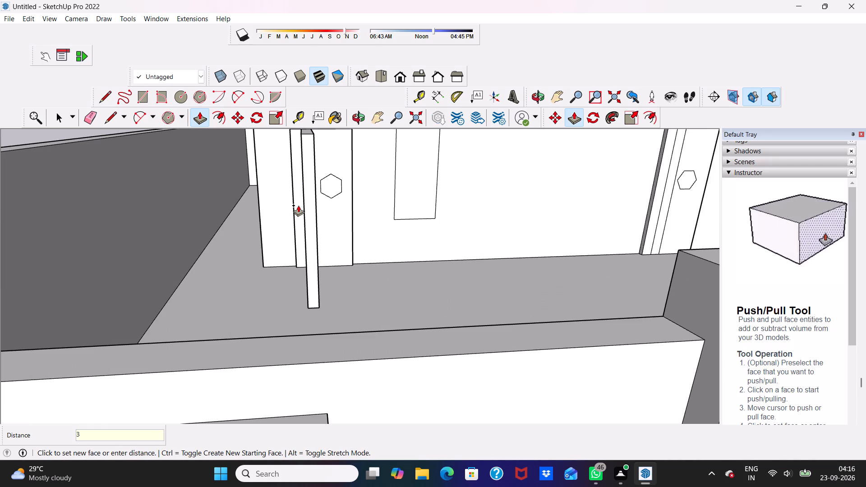
key("shift+quotedbl")
key("Return")
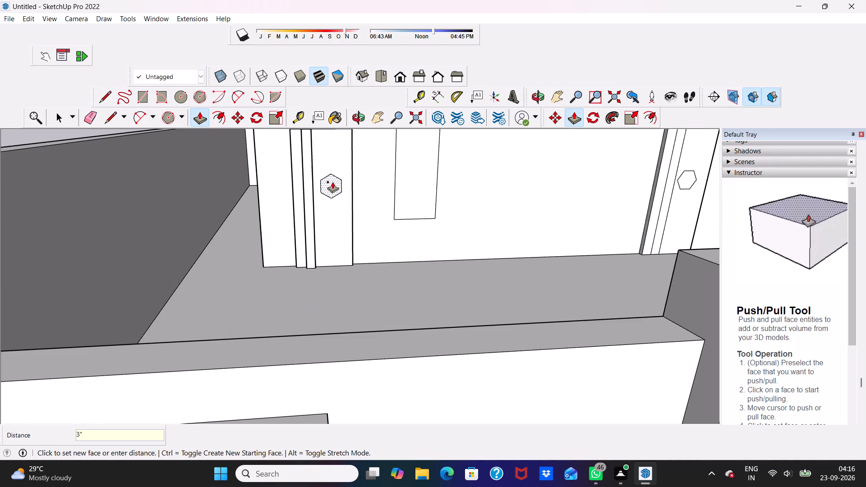
left_click(332, 182)
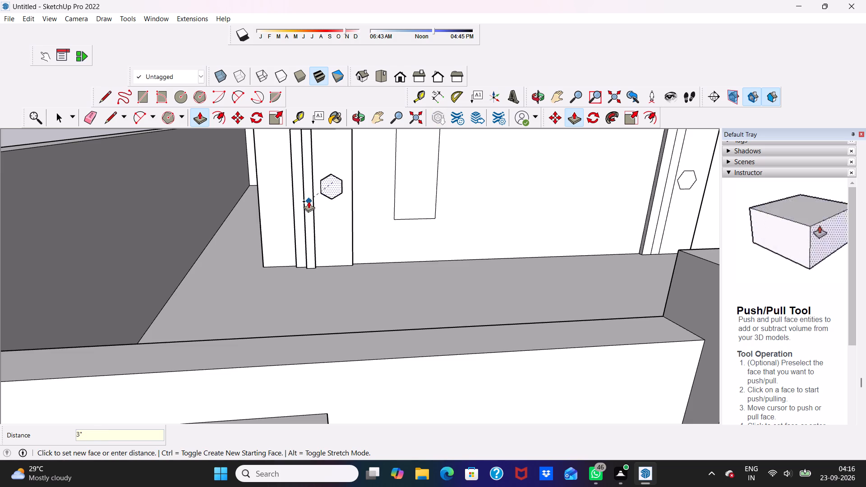
left_click(309, 201)
Extrude the right door's vertical strip outward 3" and bring its hexagon out flush with the strip.
scroll(329, 201, "down", 5)
scroll(556, 190, "up", 5)
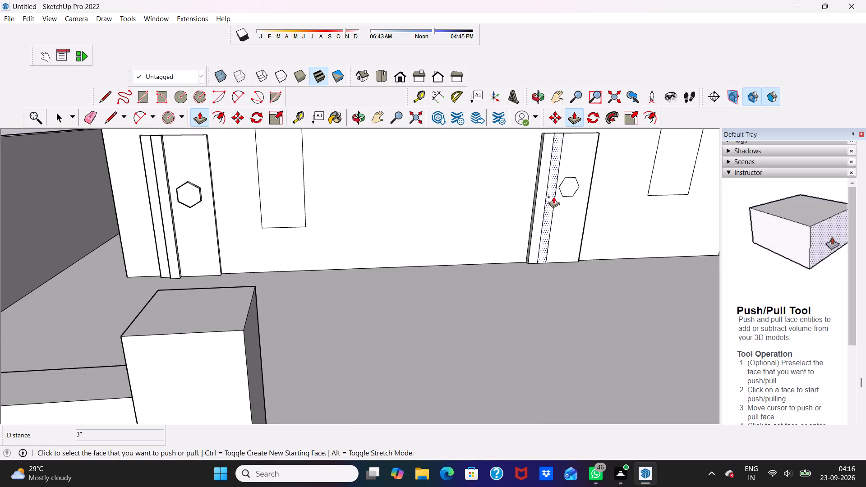
left_click(553, 197)
left_click(161, 207)
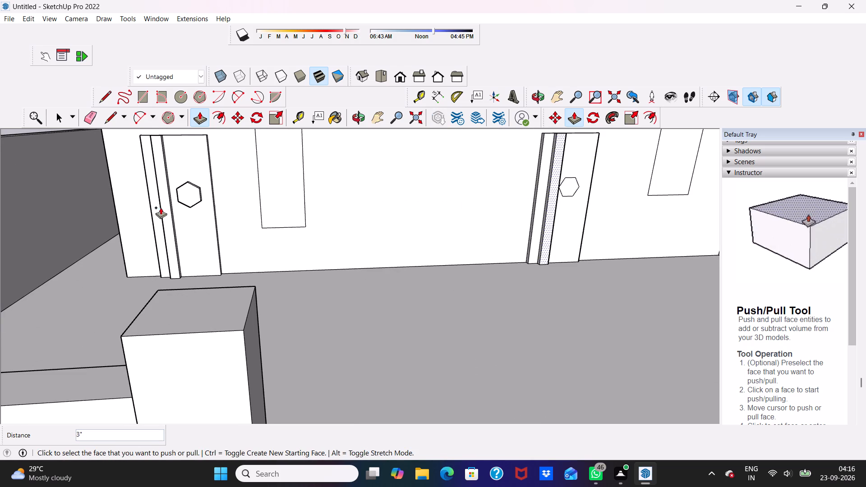
left_click(566, 186)
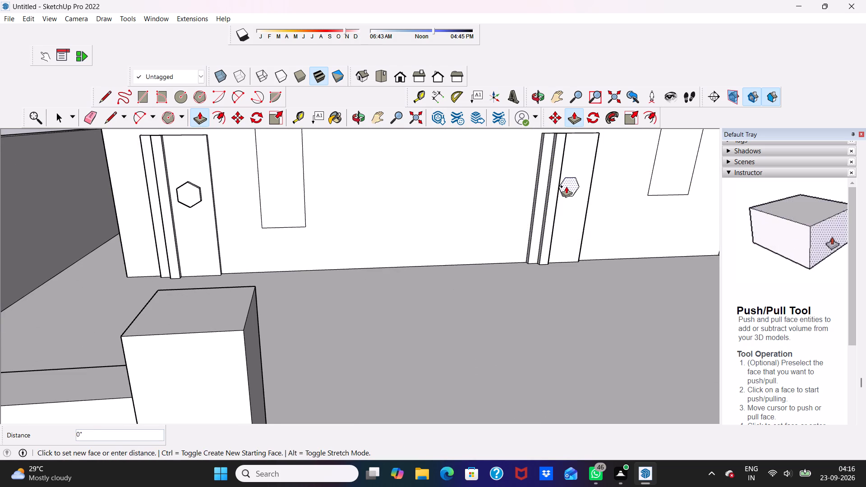
left_click(555, 207)
scroll(542, 180, "down", 5)
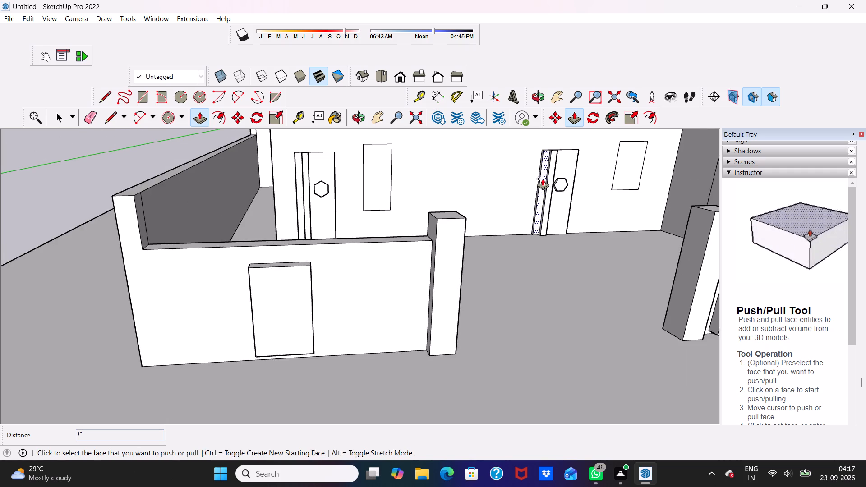
middle_click_drag(543, 179, 509, 191)
scroll(509, 191, "up", 6)
scroll(277, 208, "down", 2)
key("space")
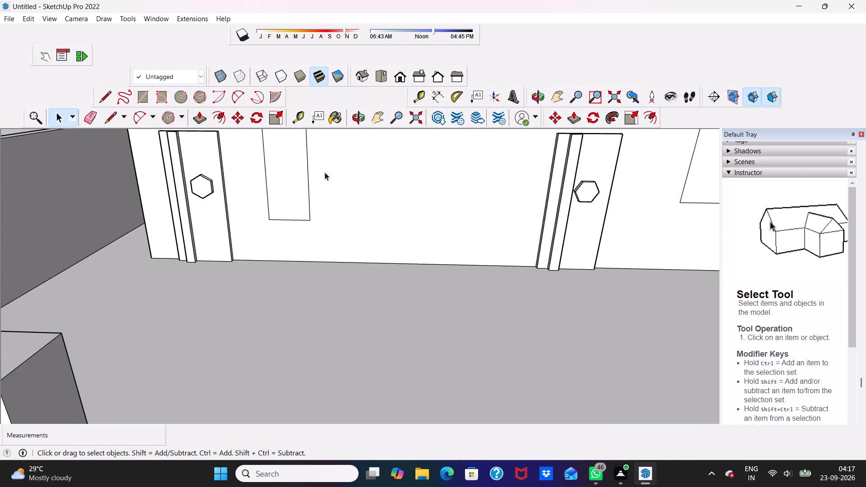
Offset both window outlines on the recessed wall inward to form frame borders, about 3" wide on the left window.
scroll(342, 196, "down", 6)
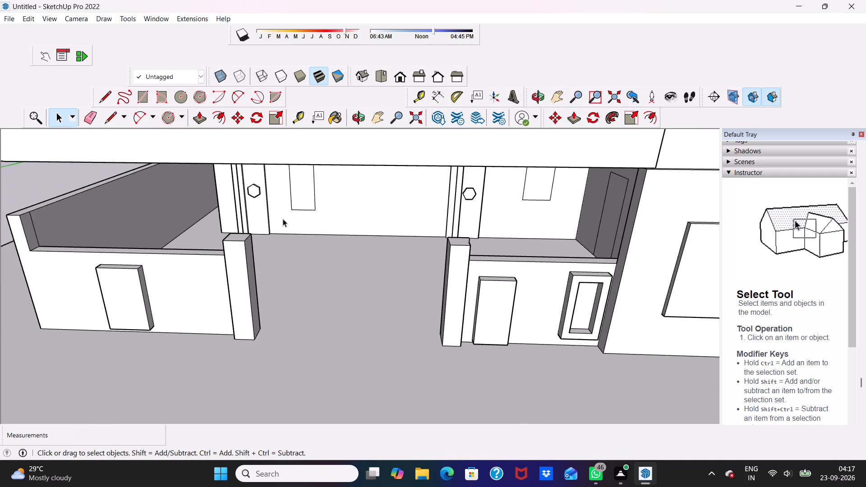
middle_click_drag(283, 219, 297, 185)
scroll(297, 185, "up", 1)
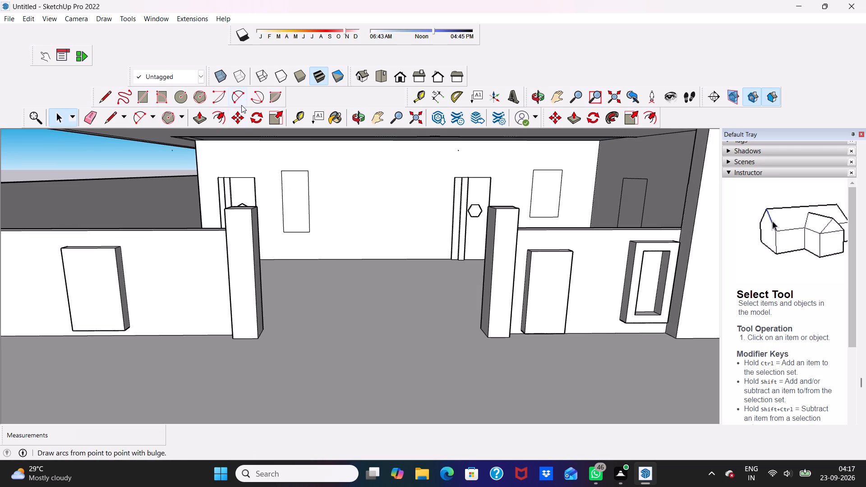
left_click(222, 108)
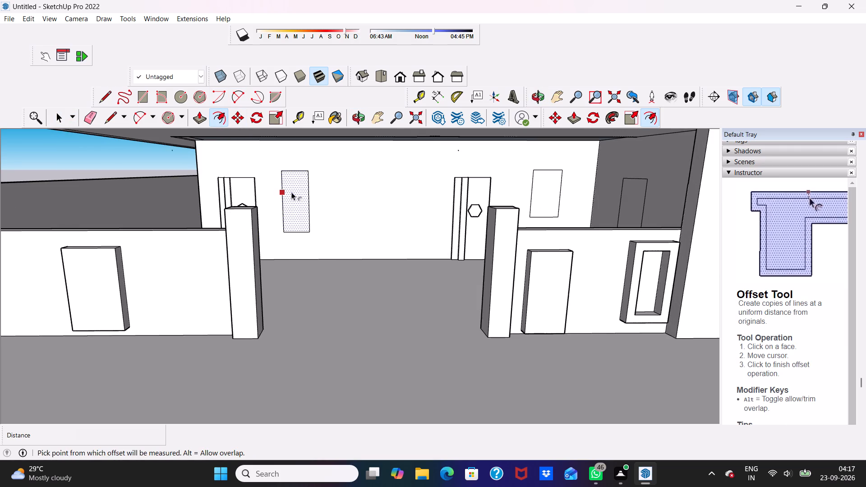
left_click(291, 192)
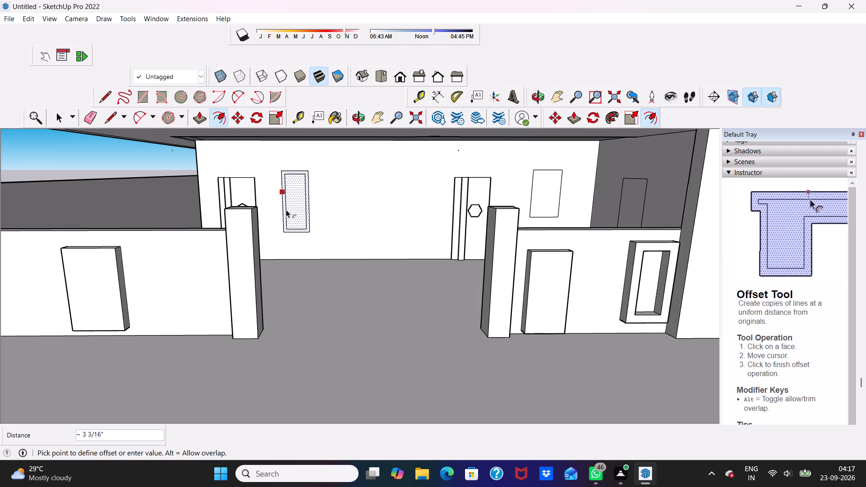
left_click(286, 210)
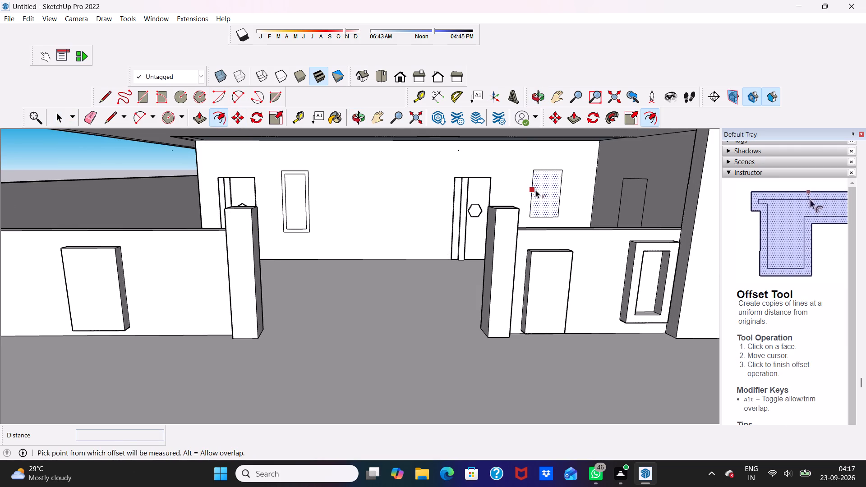
left_click(537, 190)
scroll(498, 150, "up", 4)
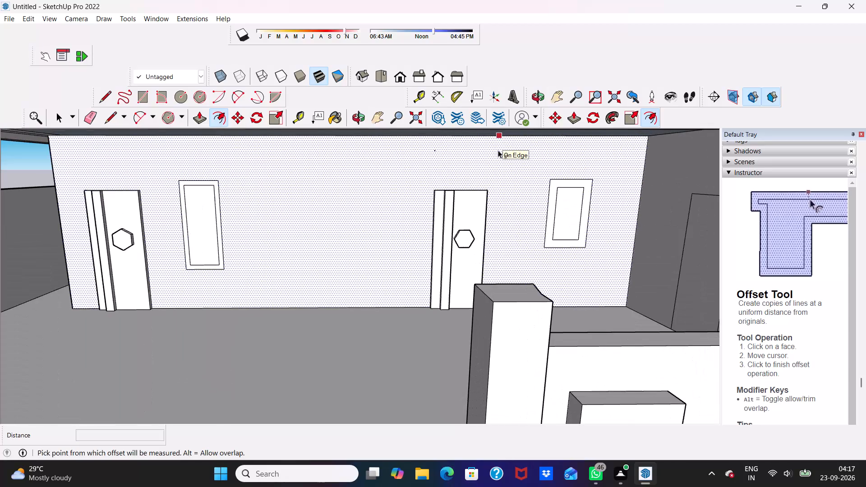
Extrude the frame borders of both windows on the recessed wall outward 3".
scroll(499, 123, "down", 3)
scroll(501, 187, "down", 3)
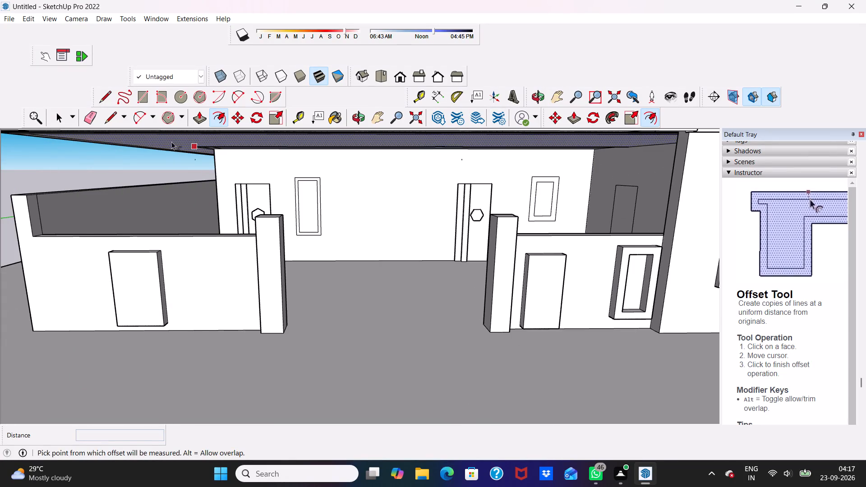
left_click(198, 119)
scroll(278, 201, "up", 5)
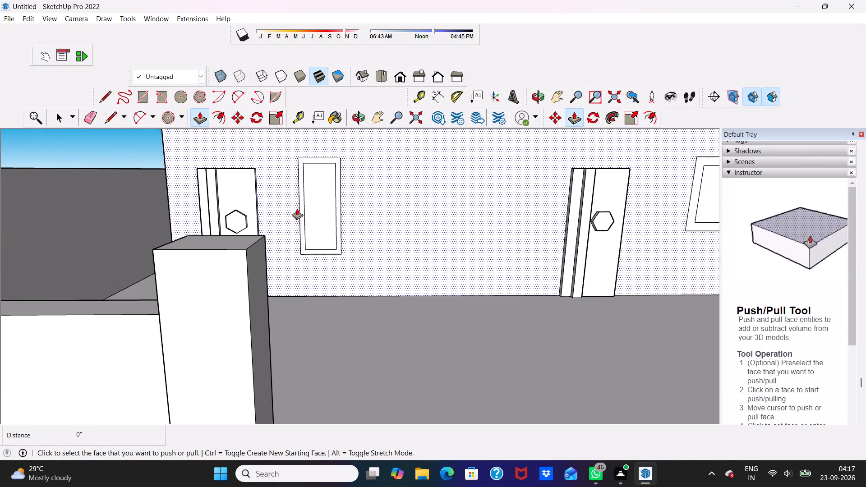
left_click(303, 197)
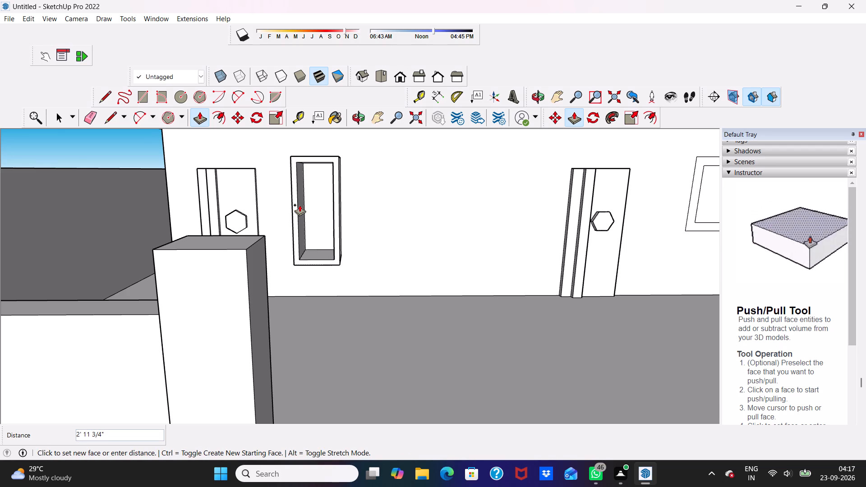
type("3\"")
key("Return")
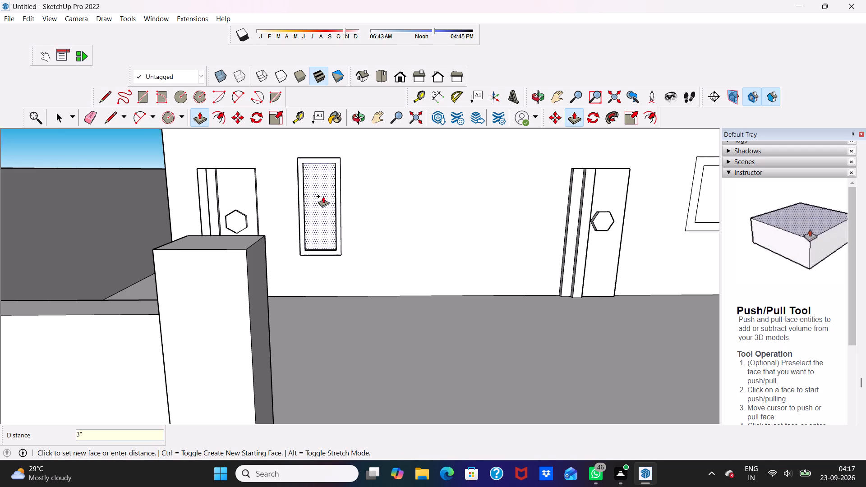
scroll(324, 198, "down", 6)
scroll(513, 208, "up", 5)
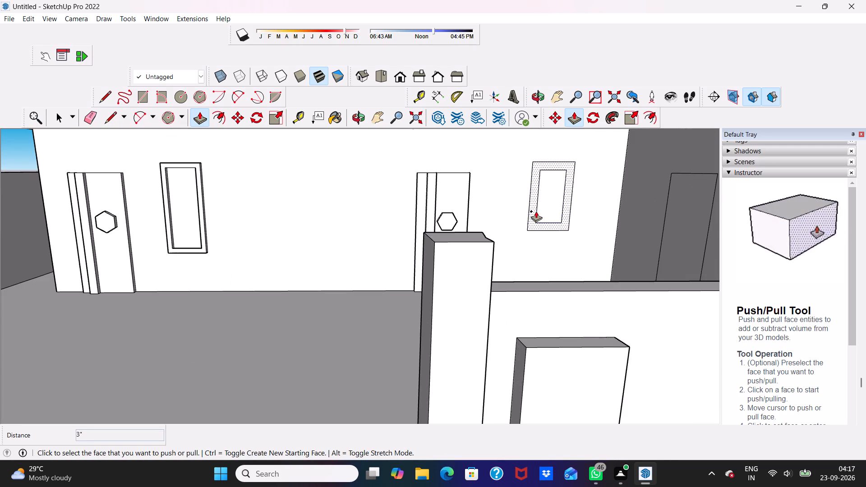
left_click(533, 214)
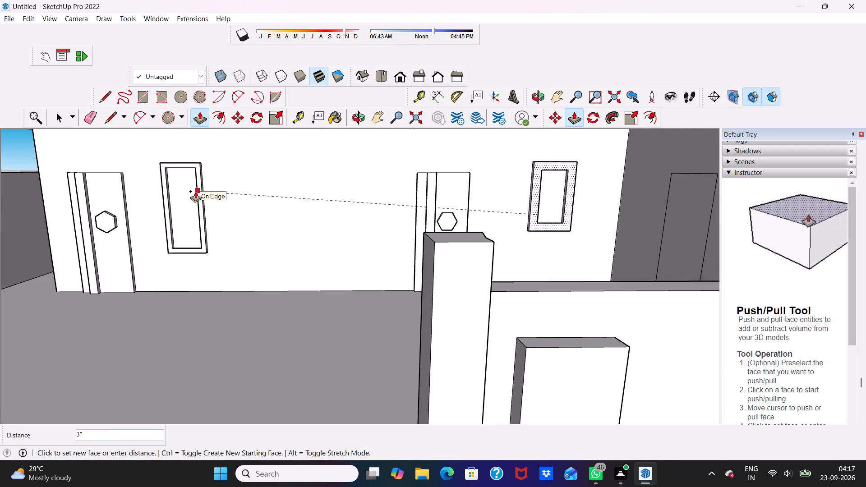
left_click(195, 191)
Extrude the door on the side wall beside the recessed wall outward 3".
scroll(197, 191, "down", 10)
middle_click_drag(272, 204, 433, 225)
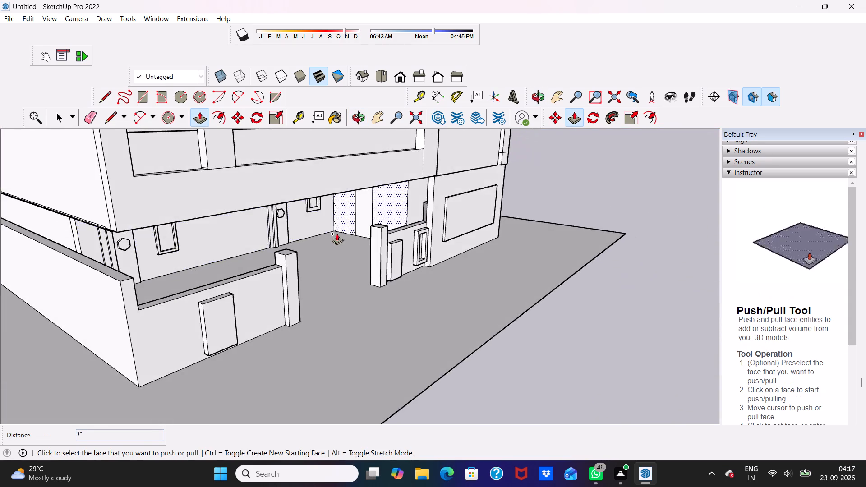
scroll(345, 229, "up", 6)
left_click(376, 196)
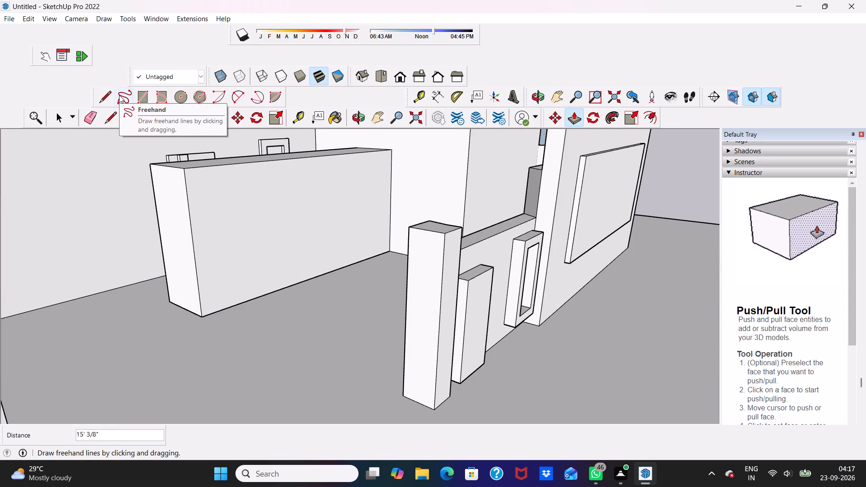
key("3")
key("shift+quotedbl")
key("Return")
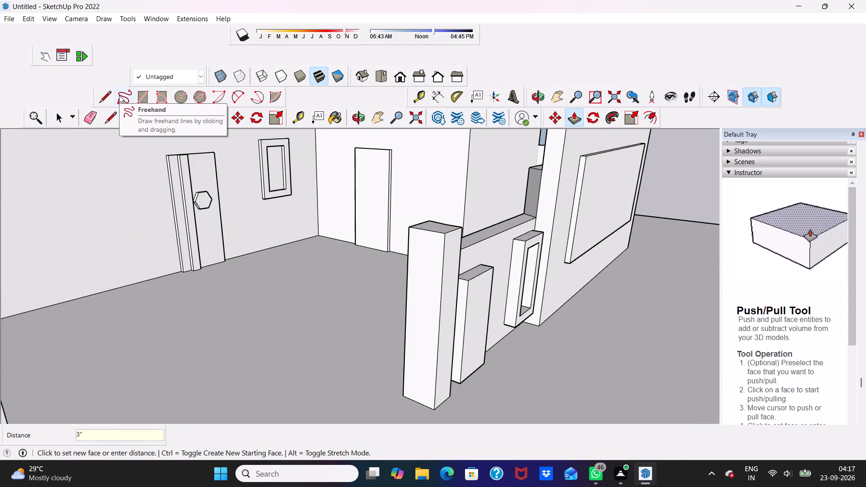
Draw a circle with a radius of about 5" near the left edge of the raised side-wall door.
left_click(179, 98)
scroll(347, 200, "up", 4)
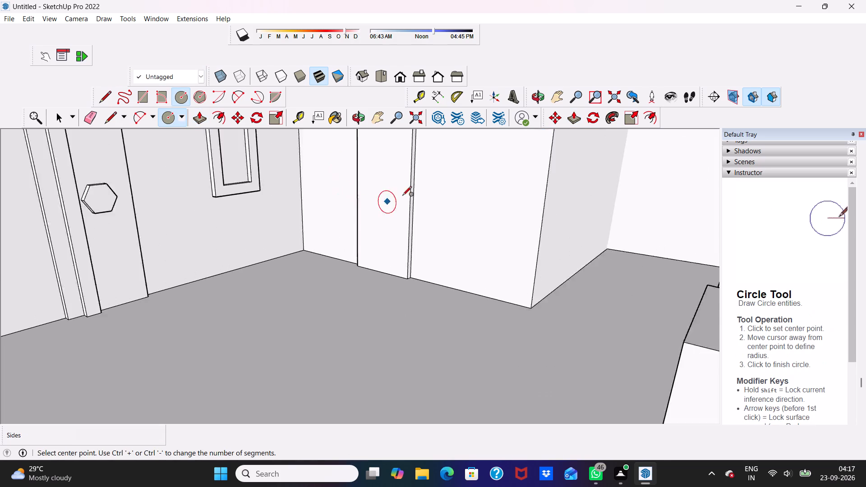
scroll(402, 196, "up", 1)
left_click(363, 179)
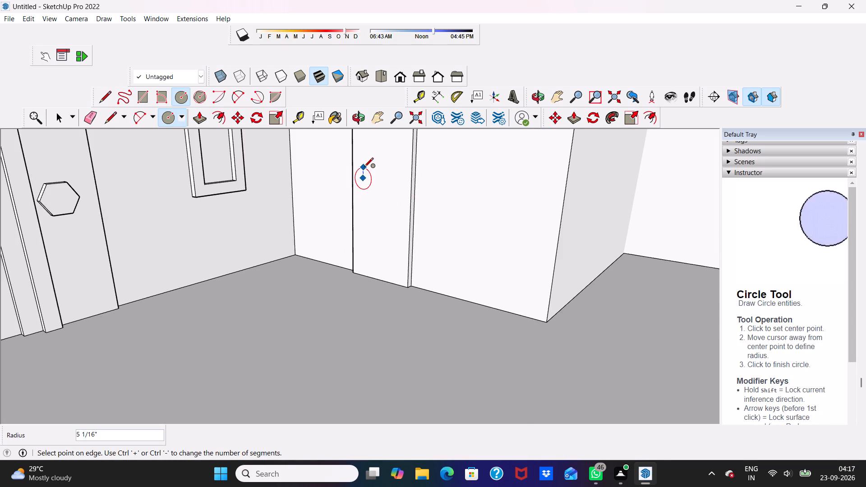
left_click(364, 167)
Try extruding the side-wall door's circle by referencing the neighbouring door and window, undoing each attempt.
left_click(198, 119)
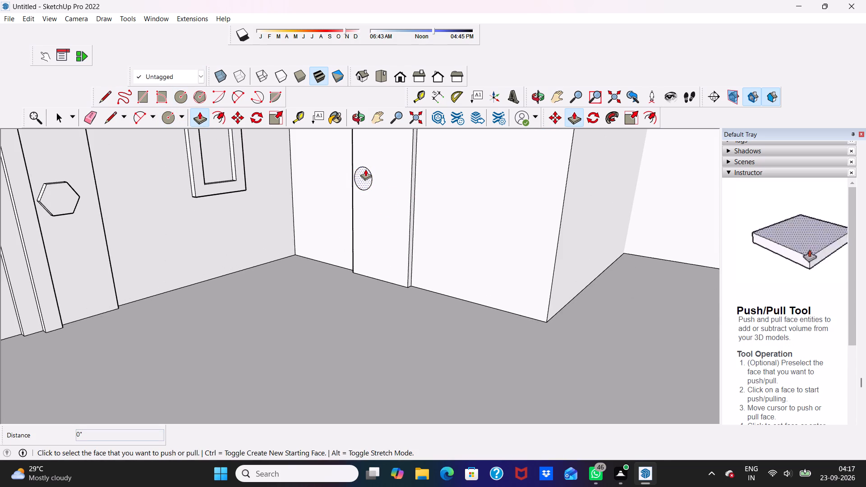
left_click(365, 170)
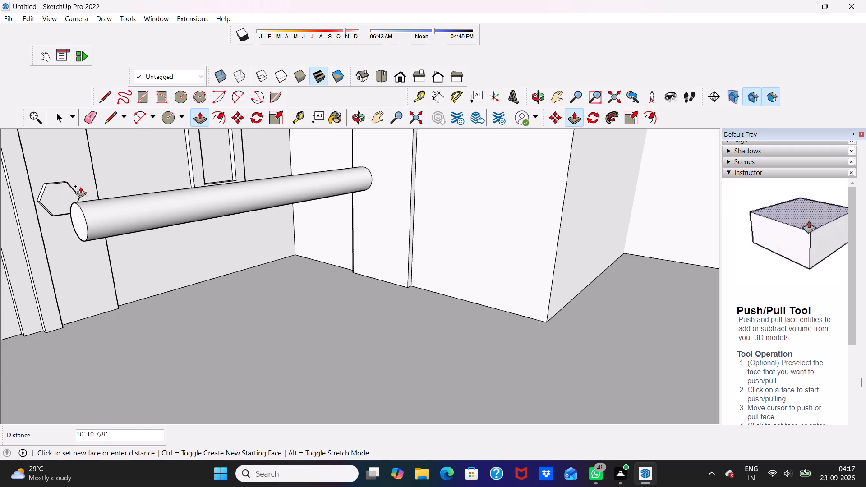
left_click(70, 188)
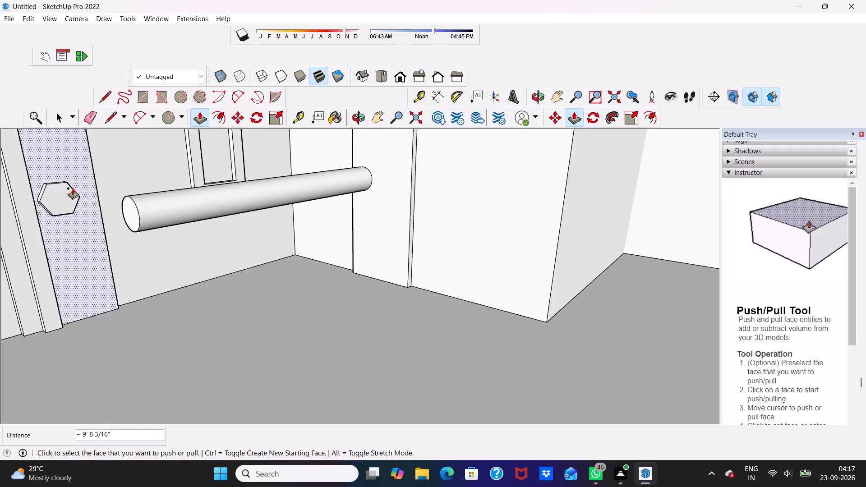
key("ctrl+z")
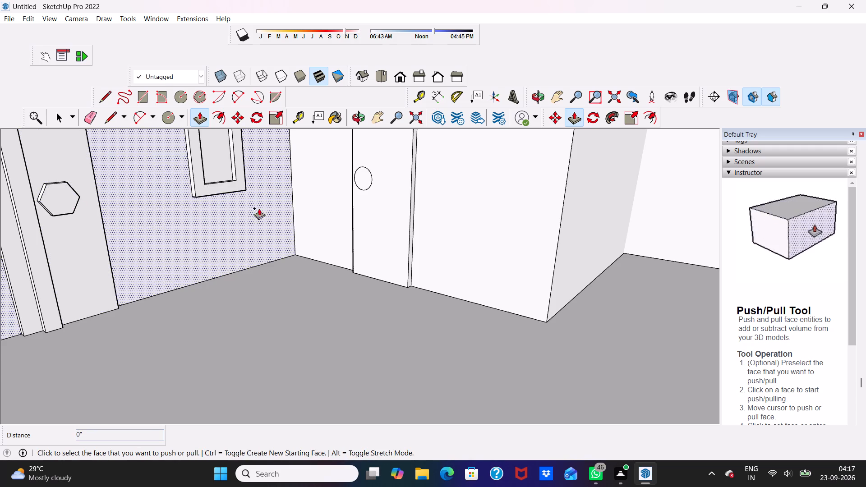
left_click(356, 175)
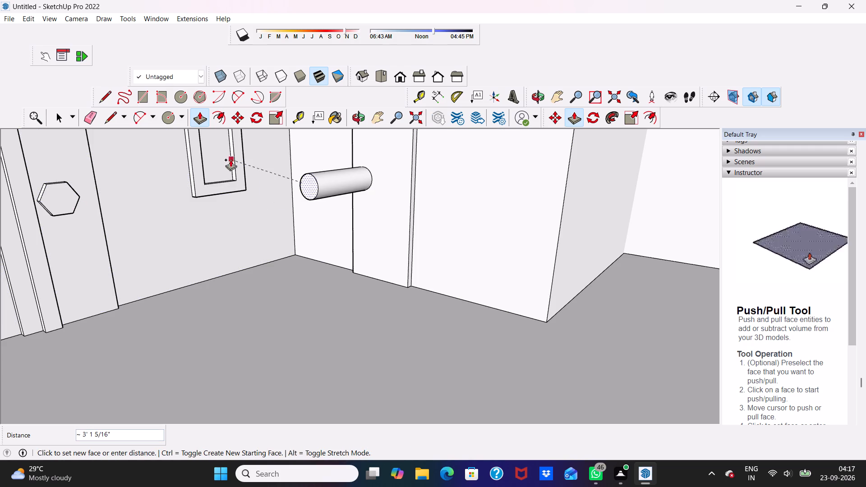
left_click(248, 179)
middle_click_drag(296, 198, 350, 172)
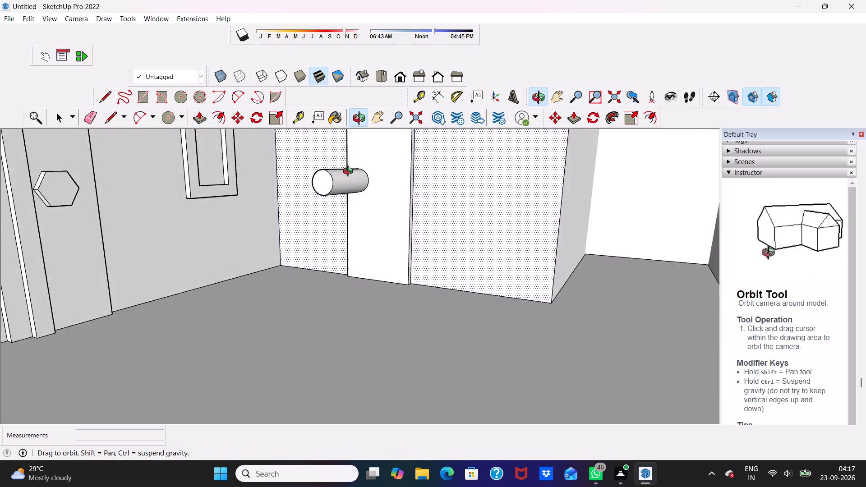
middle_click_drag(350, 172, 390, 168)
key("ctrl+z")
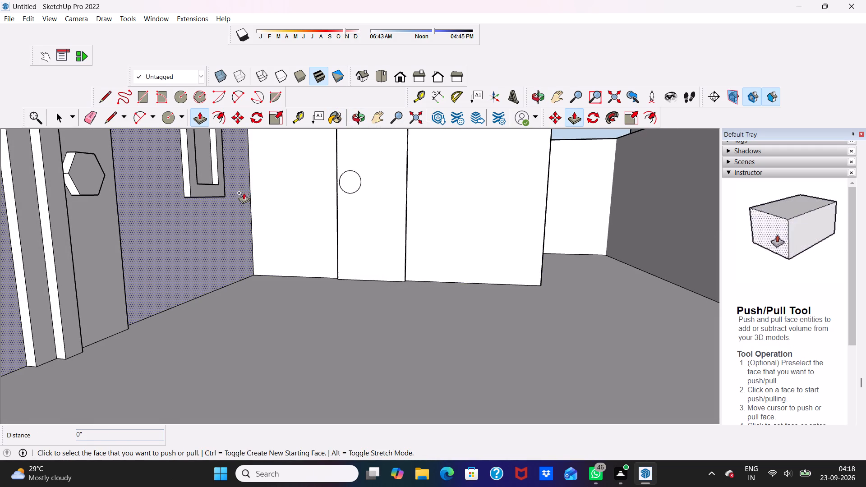
Extrude the circle on the side-wall door outward 3".
left_click(358, 181)
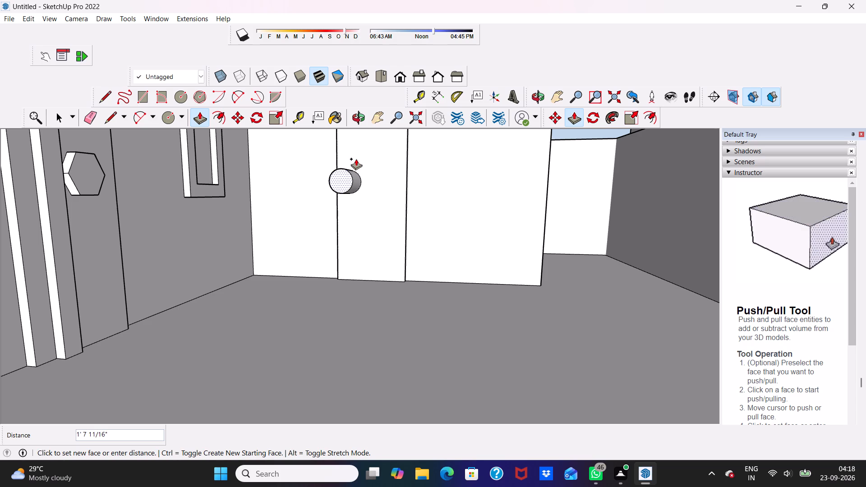
type("3\"")
key("Return")
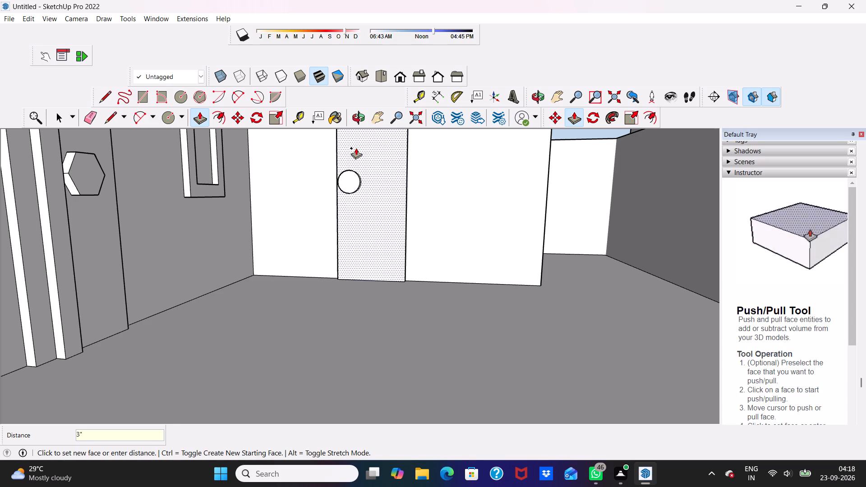
Examine the ground-floor doors, windows and low wall, and the whole front facade including the upper floors.
scroll(365, 152, "down", 4)
scroll(454, 328, "down", 2)
scroll(439, 284, "down", 4)
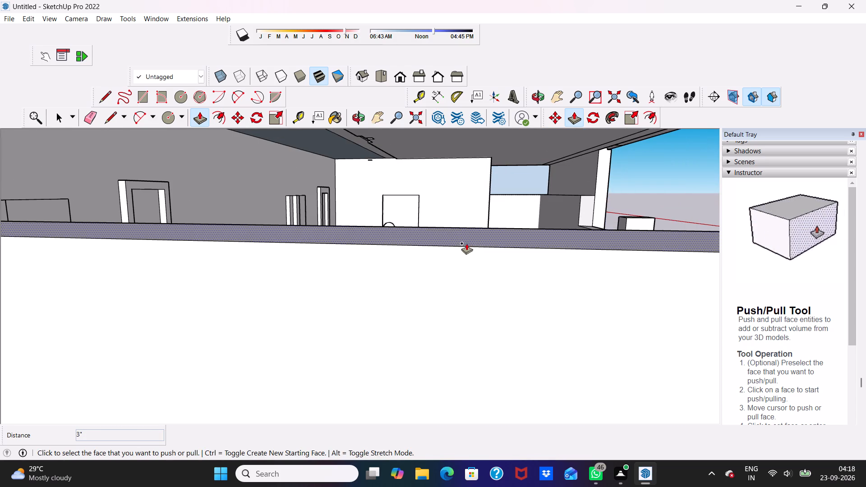
middle_click_drag(465, 236, 214, 249)
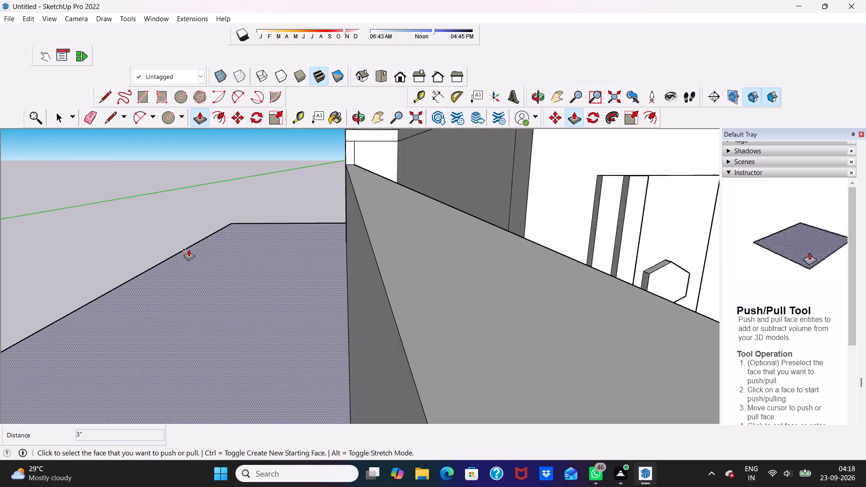
scroll(189, 249, "up", 1)
scroll(189, 250, "down", 11)
middle_click_drag(318, 251, 289, 225)
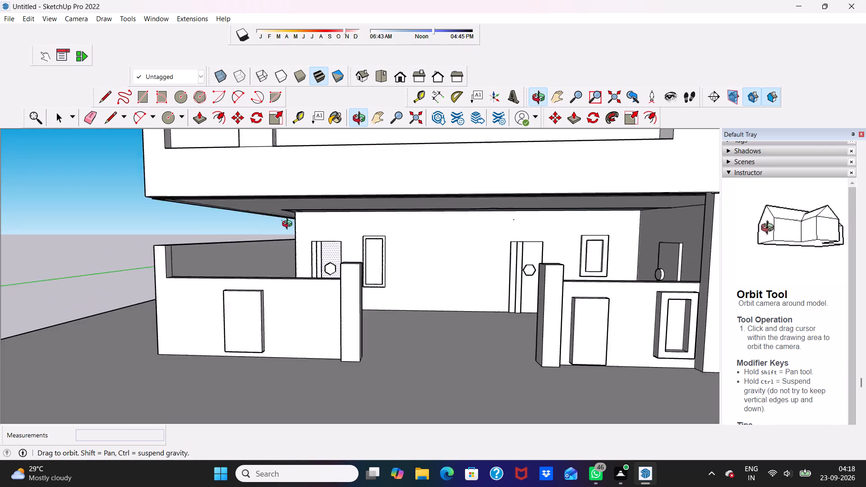
middle_click_drag(289, 225, 305, 235)
key("space")
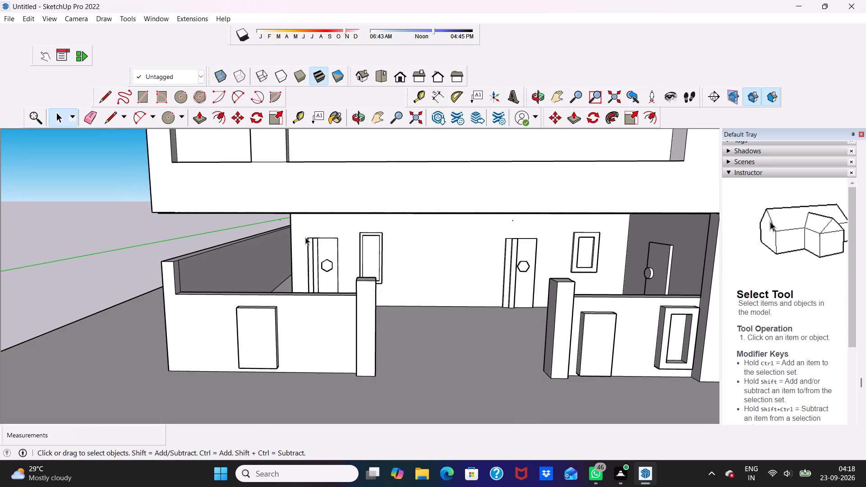
scroll(309, 232, "down", 8)
scroll(383, 162, "up", 3)
scroll(383, 162, "down", 2)
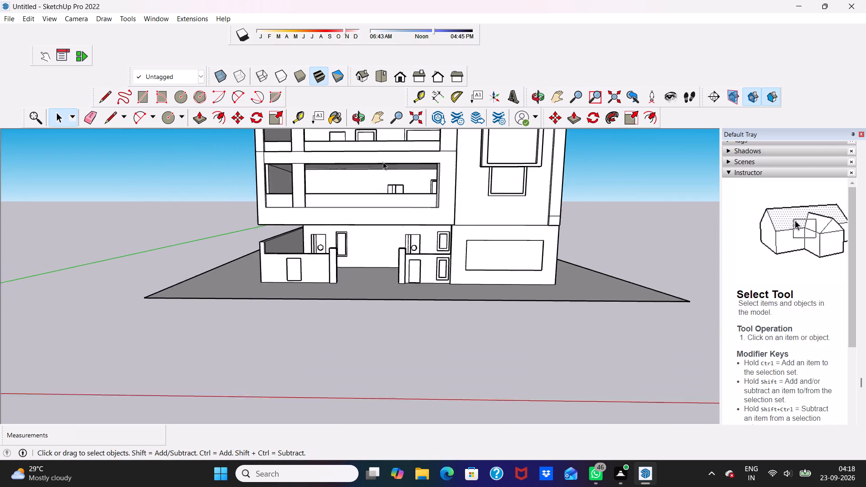
scroll(383, 162, "down", 7)
scroll(395, 138, "up", 3)
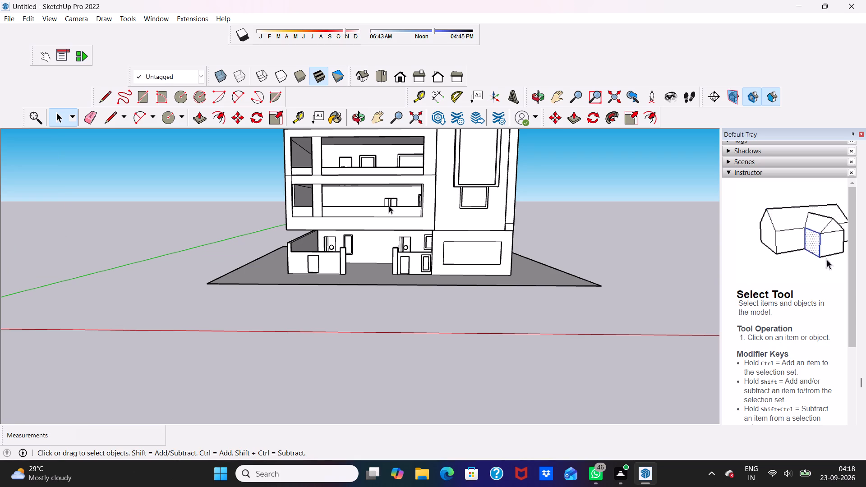
scroll(385, 208, "down", 4)
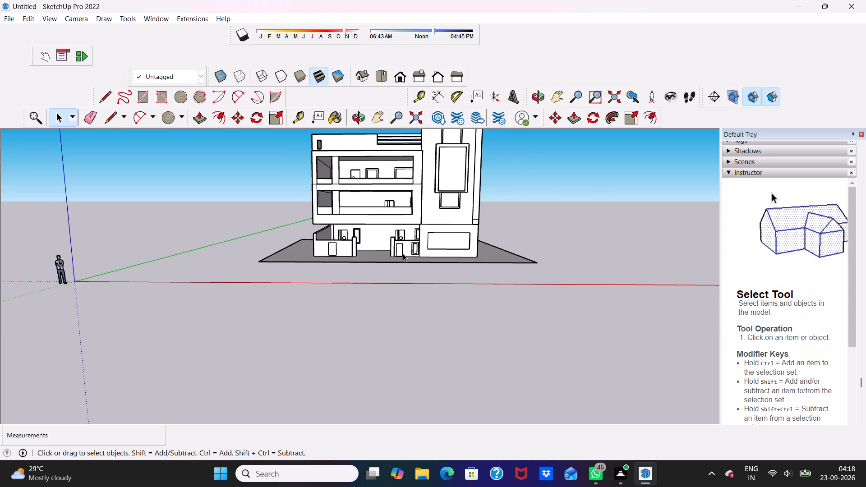
scroll(378, 266, "down", 5)
scroll(411, 125, "up", 7)
scroll(411, 191, "up", 8)
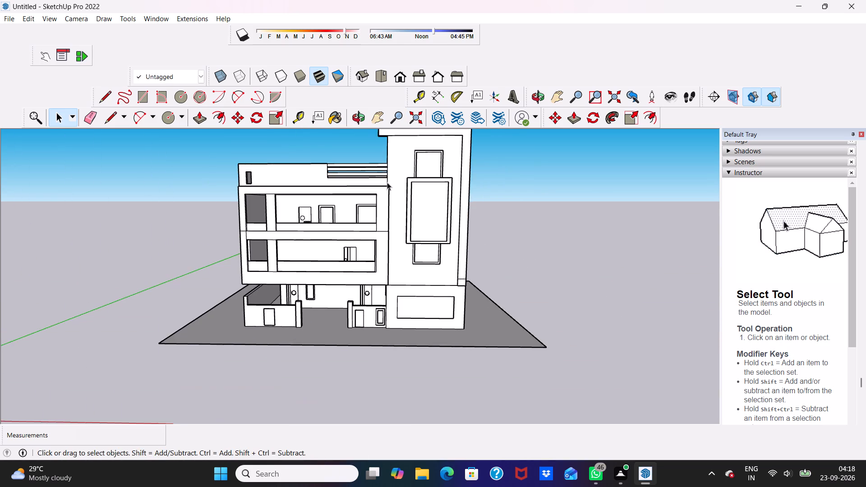
scroll(387, 182, "up", 7)
scroll(387, 183, "down", 1)
middle_click_drag(340, 209, 385, 229)
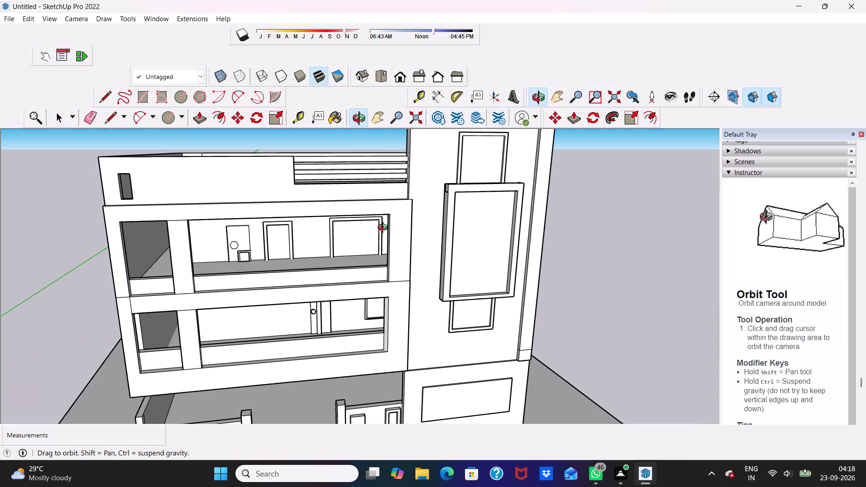
Examine the recessed walls, doors, windows and parapets of the two upper-floor balconies from several angles.
middle_click_drag(385, 229, 493, 175)
middle_click_drag(331, 294, 220, 320)
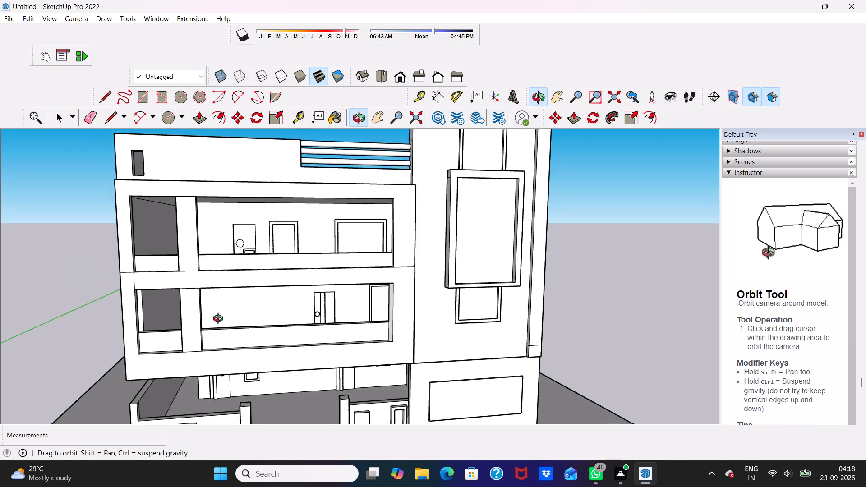
middle_click_drag(220, 320, 179, 327)
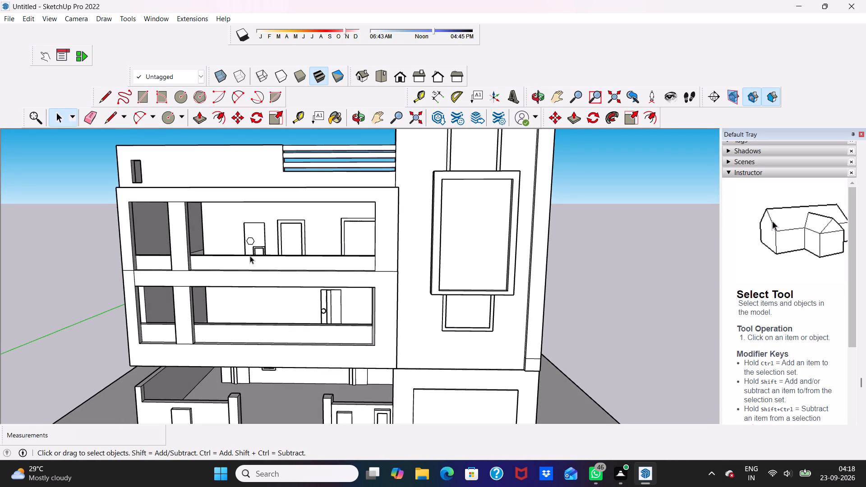
scroll(264, 275, "up", 5)
scroll(265, 278, "down", 7)
middle_click_drag(272, 284, 310, 301)
scroll(310, 302, "up", 7)
scroll(310, 302, "down", 6)
middle_click_drag(354, 287, 328, 290)
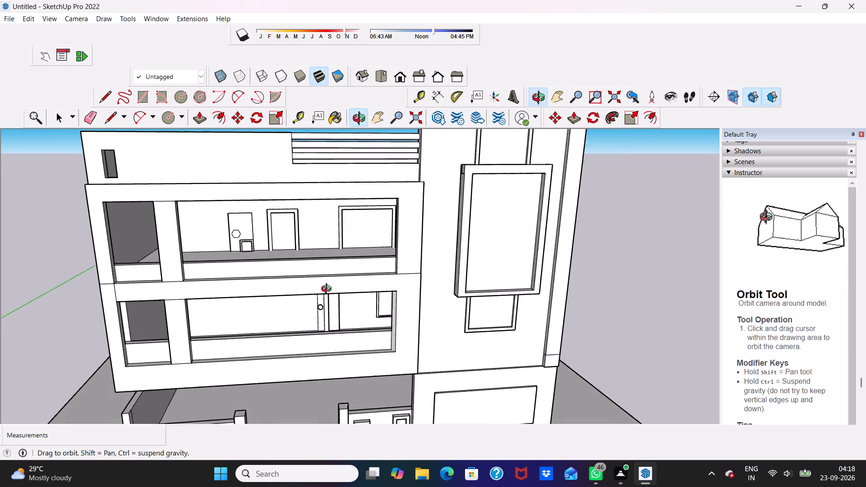
middle_click_drag(328, 290, 325, 265)
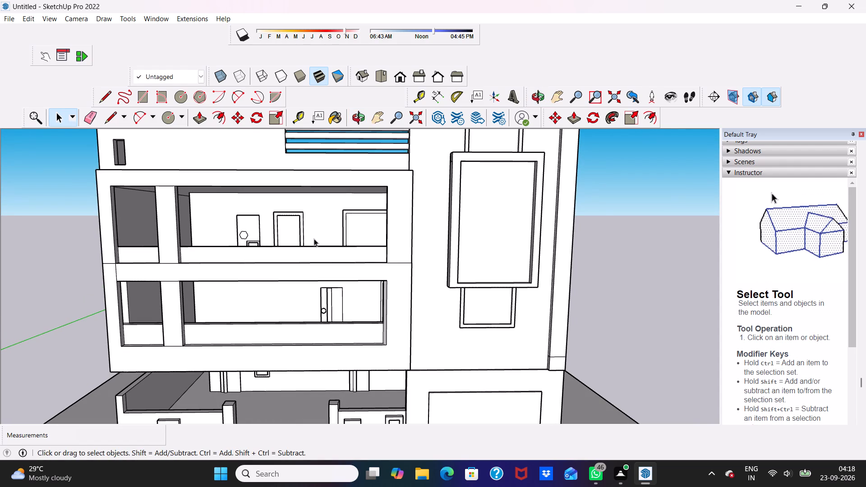
scroll(314, 239, "up", 7)
scroll(310, 238, "down", 5)
middle_click_drag(198, 239, 85, 280)
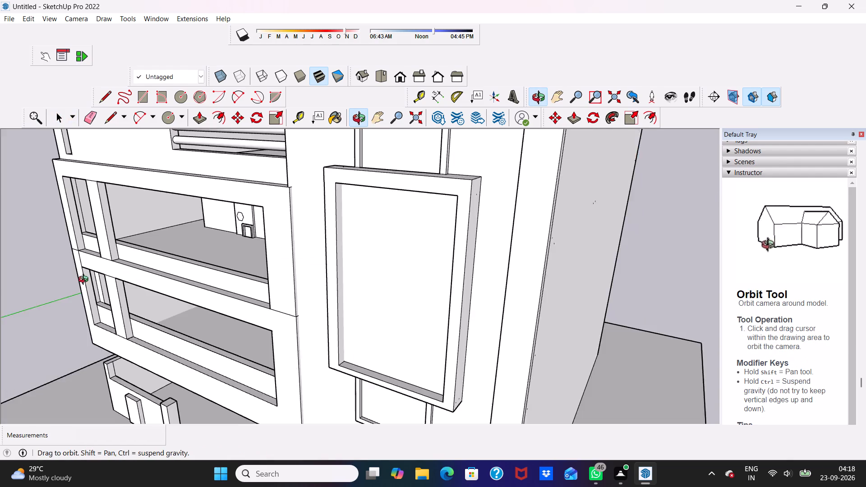
middle_click_drag(85, 280, 126, 260)
scroll(126, 260, "up", 6)
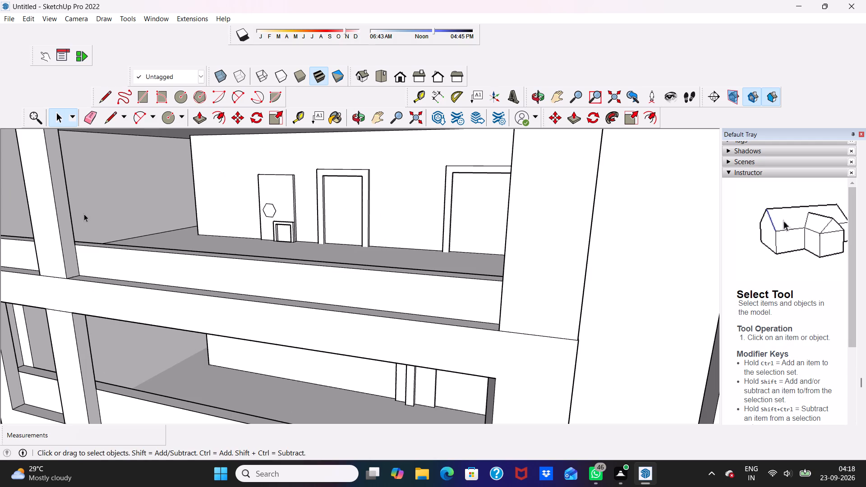
scroll(84, 214, "down", 6)
middle_click_drag(118, 324, 124, 314)
scroll(2, 337, "up", 6)
scroll(45, 334, "down", 1)
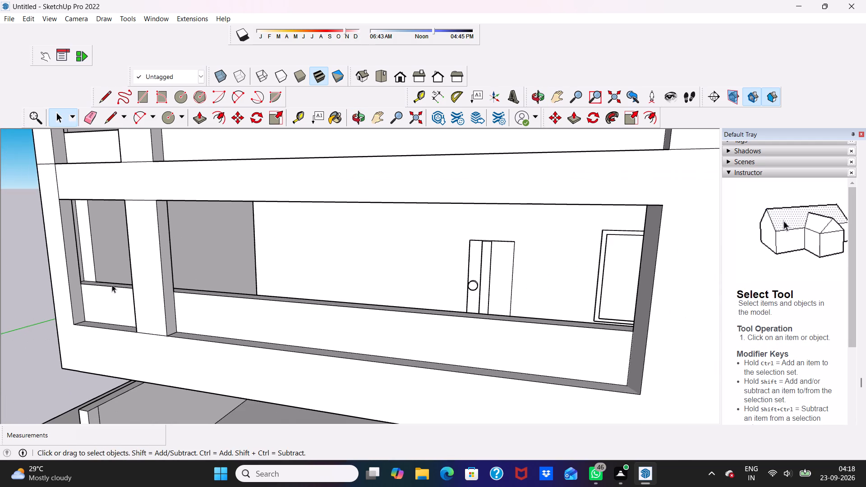
middle_click_drag(111, 285, 161, 301)
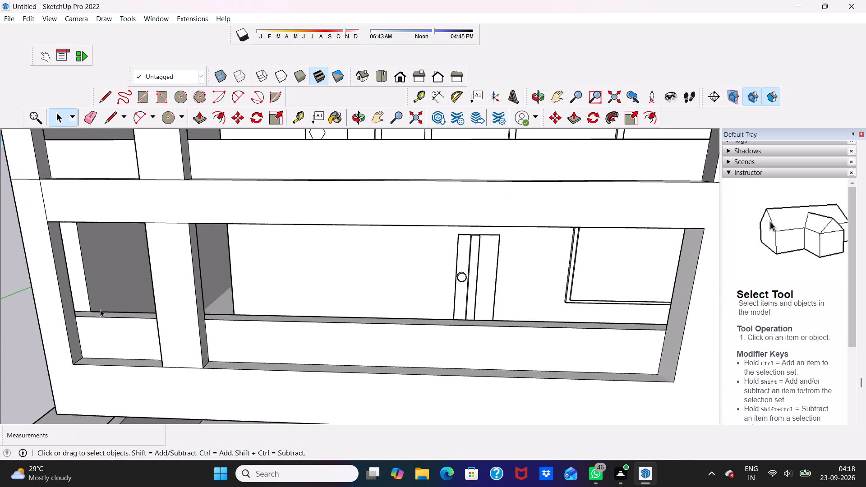
scroll(100, 309, "up", 4)
scroll(128, 304, "down", 3)
middle_click_drag(128, 304, 163, 311)
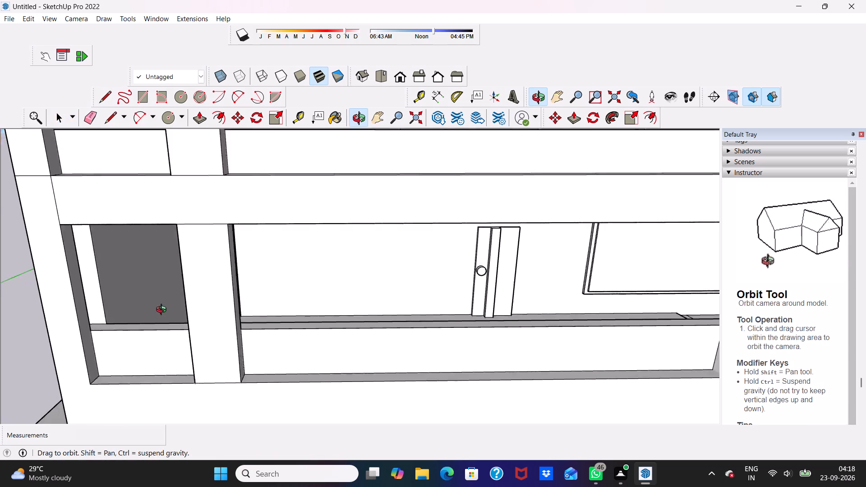
middle_click_drag(163, 311, 235, 318)
scroll(345, 355, "up", 6)
scroll(345, 355, "down", 1)
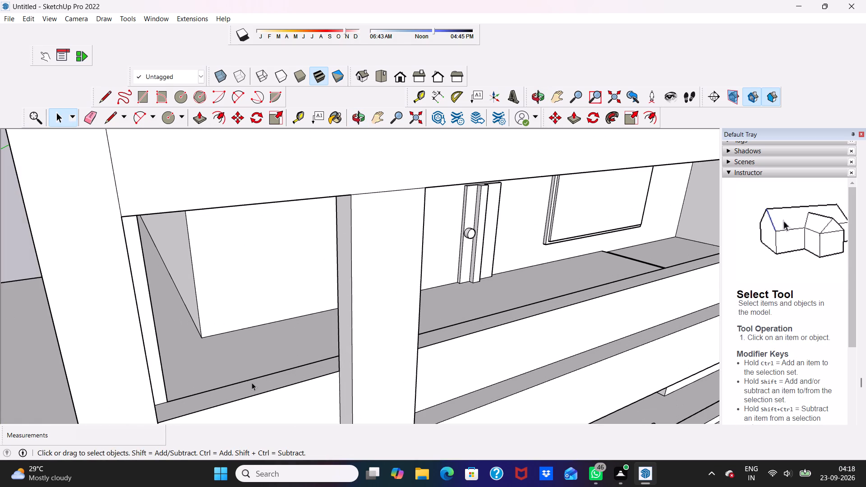
scroll(265, 365, "down", 4)
middle_click_drag(285, 343, 281, 346)
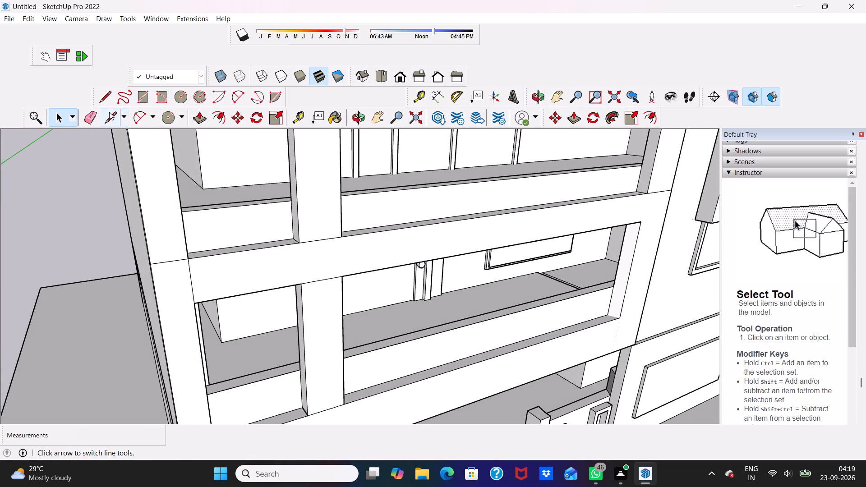
Draw a line across the top of the first-floor balcony parapet, where its narrow bay meets the pillar.
left_click_drag(108, 115, 111, 120)
scroll(328, 338, "down", 1)
scroll(309, 372, "up", 6)
middle_click_drag(307, 367, 373, 383)
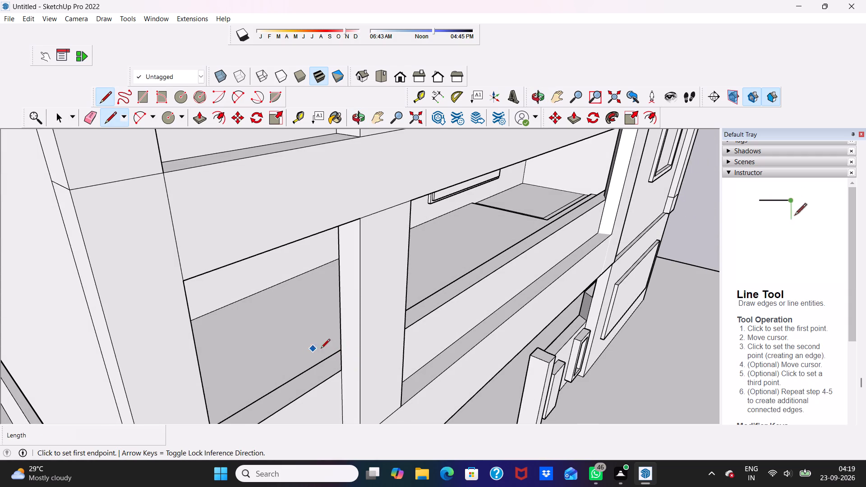
left_click(332, 353)
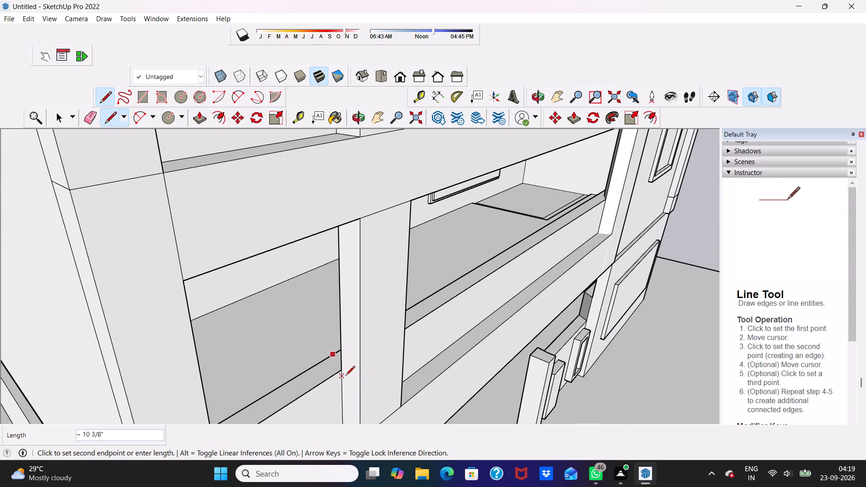
left_click(342, 372)
Draw a line across the top of the second-floor balcony parapet, where its narrow bay meets the pillar.
scroll(341, 369, "down", 4)
middle_click_drag(341, 369, 314, 355)
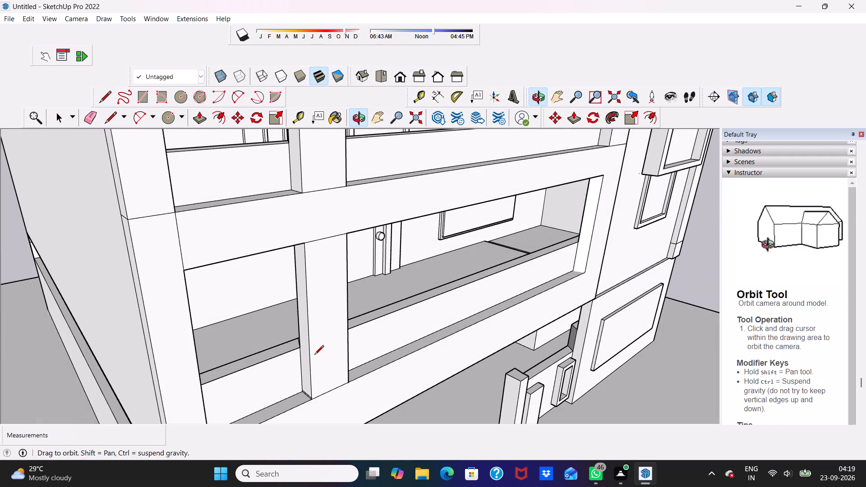
scroll(272, 210, "down", 4)
middle_click_drag(268, 240, 255, 303)
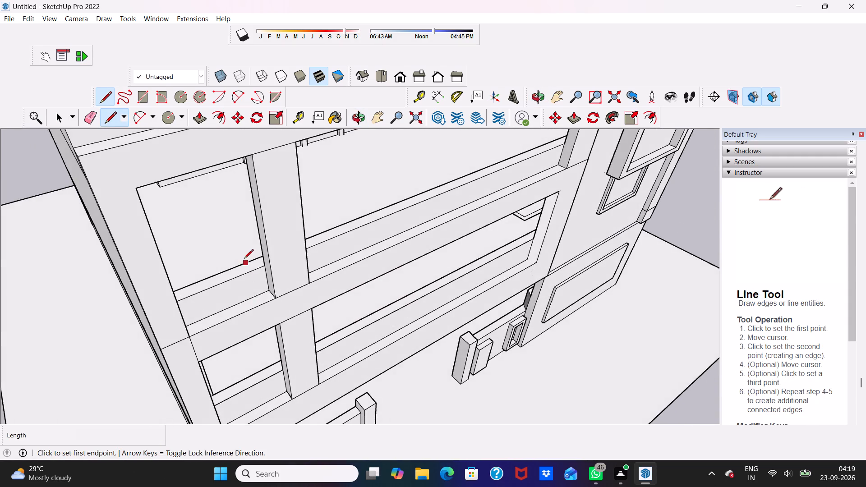
scroll(244, 259, "up", 5)
middle_click_drag(269, 249, 322, 280)
scroll(342, 312, "up", 4)
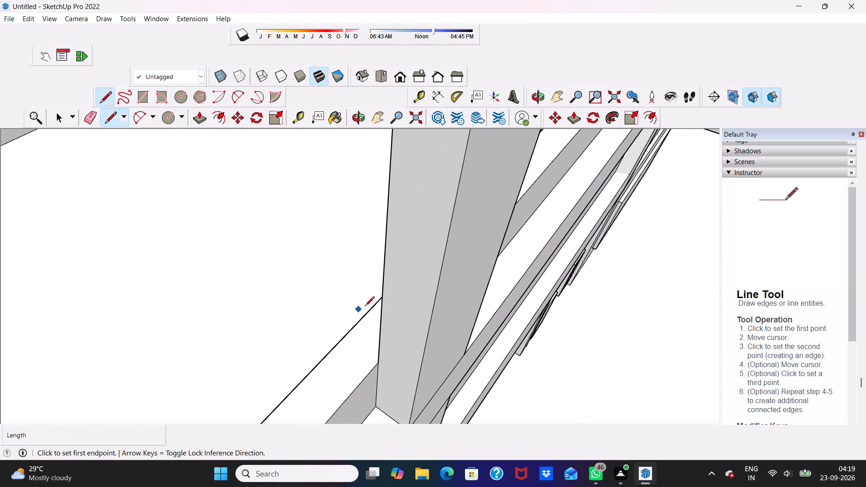
left_click(369, 306)
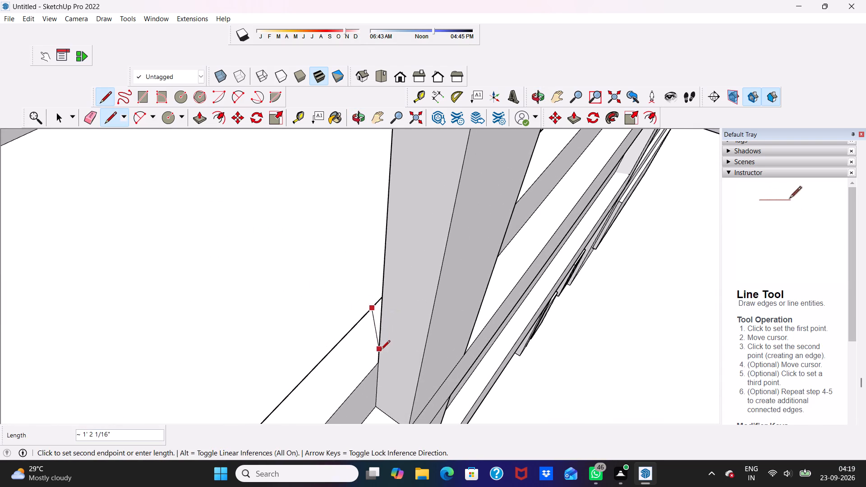
left_click(377, 368)
Extrude the parapet top in the second-floor balcony's narrow bay upward about 6' 5", closing the opening.
scroll(371, 354, "down", 3)
middle_click_drag(369, 354, 264, 212)
scroll(264, 212, "down", 1)
middle_click_drag(244, 245, 202, 174)
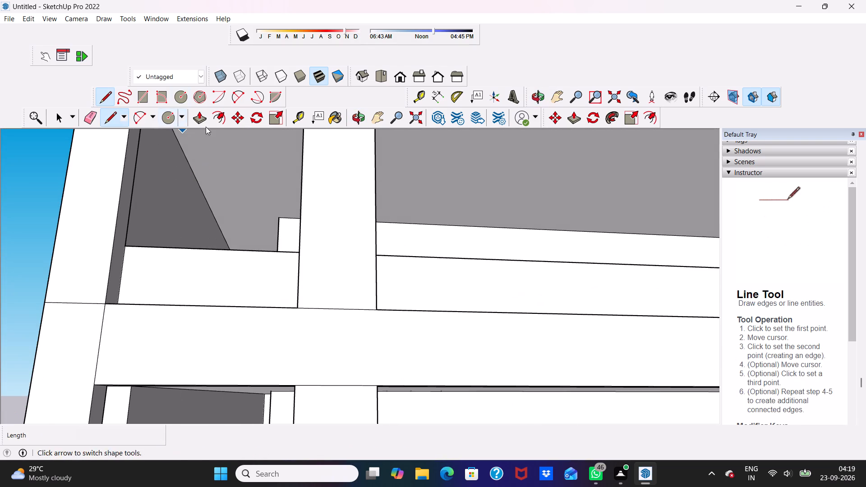
left_click(201, 112)
scroll(203, 256, "down", 5)
middle_click_drag(196, 252, 173, 353)
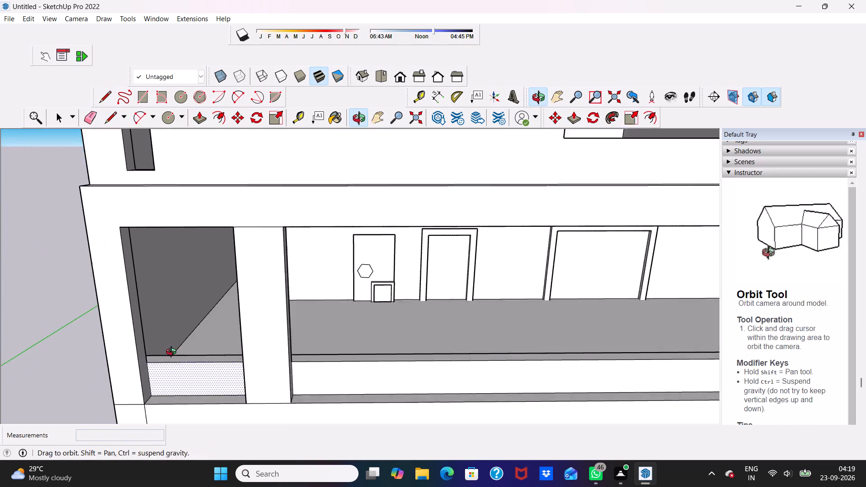
middle_click_drag(173, 353, 168, 363)
middle_click(163, 372)
scroll(161, 373, "up", 5)
left_click(161, 357)
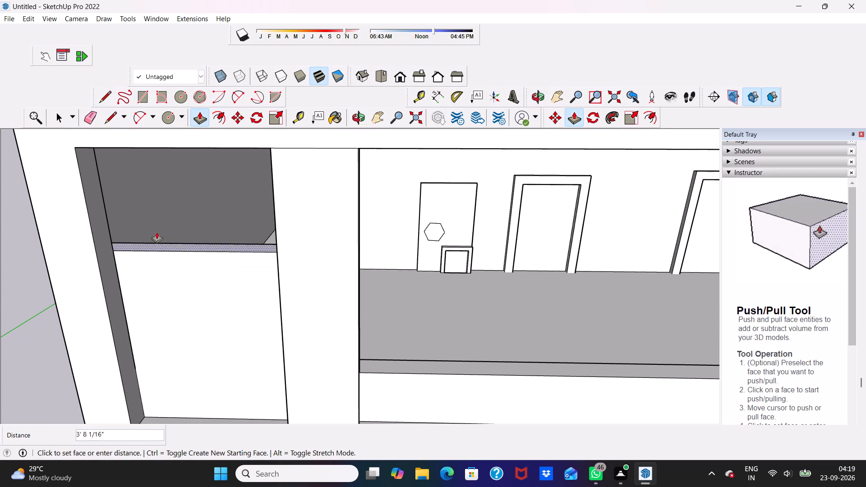
left_click(136, 138)
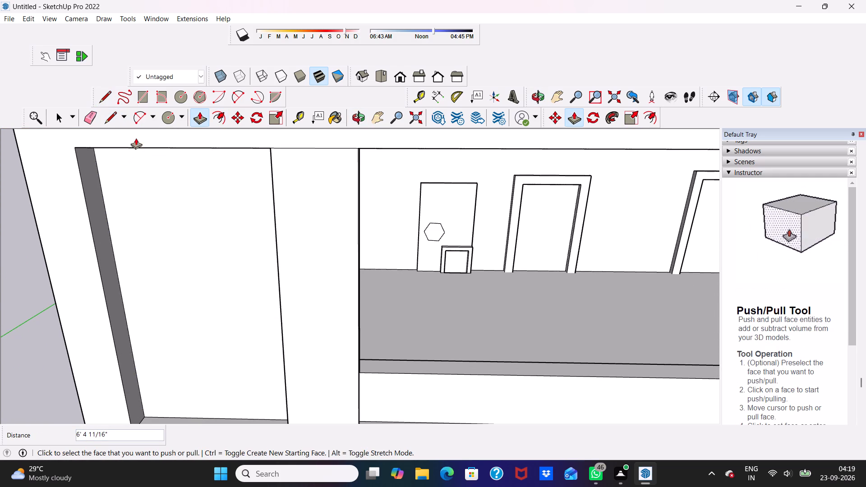
Extrude the parapet top in the first-floor balcony's narrow bay upward about 4' 11", closing the opening.
scroll(154, 216, "down", 14)
scroll(218, 326, "up", 6)
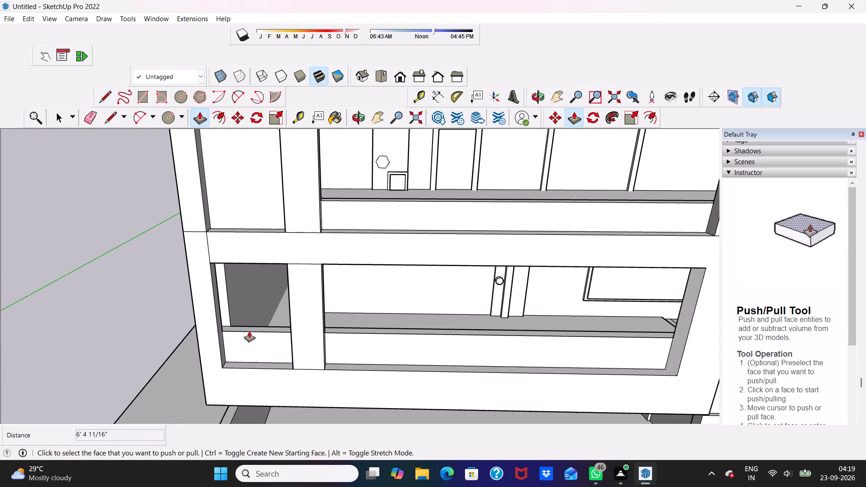
left_click(253, 326)
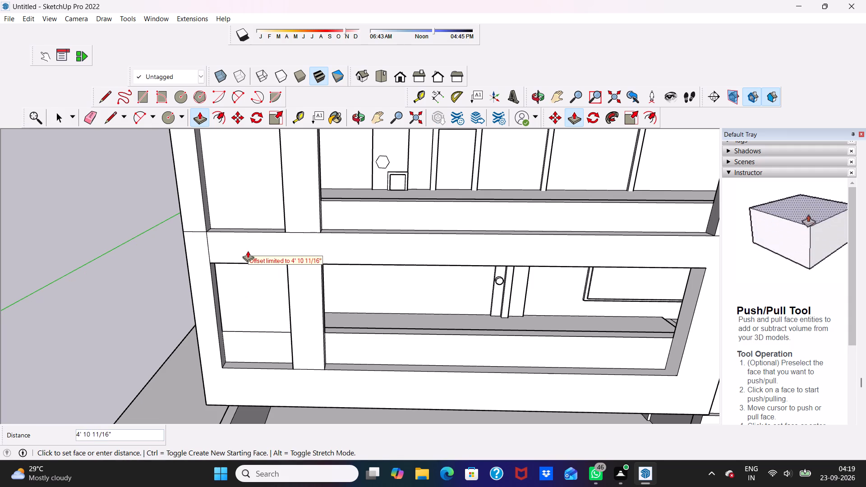
left_click(248, 251)
Erase the horizontal seam line across the first-floor balcony's closed narrow bay.
middle_click_drag(238, 276, 253, 203)
scroll(253, 203, "up", 6)
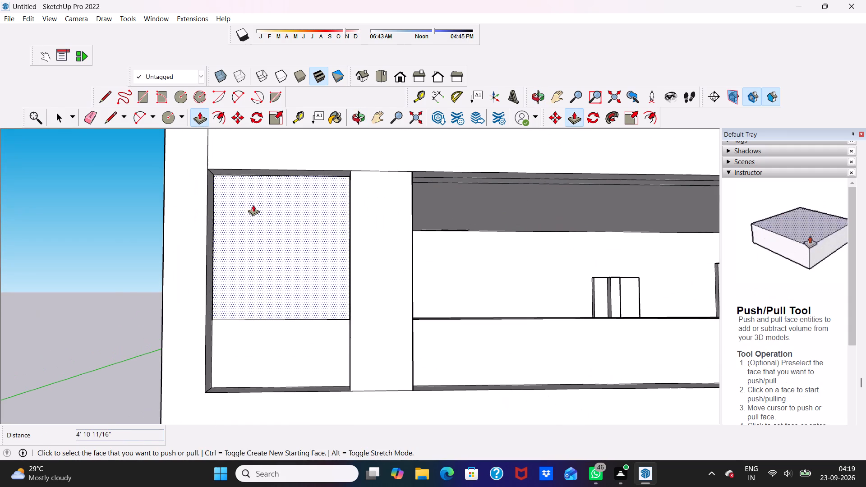
left_click(90, 118)
left_click(265, 320)
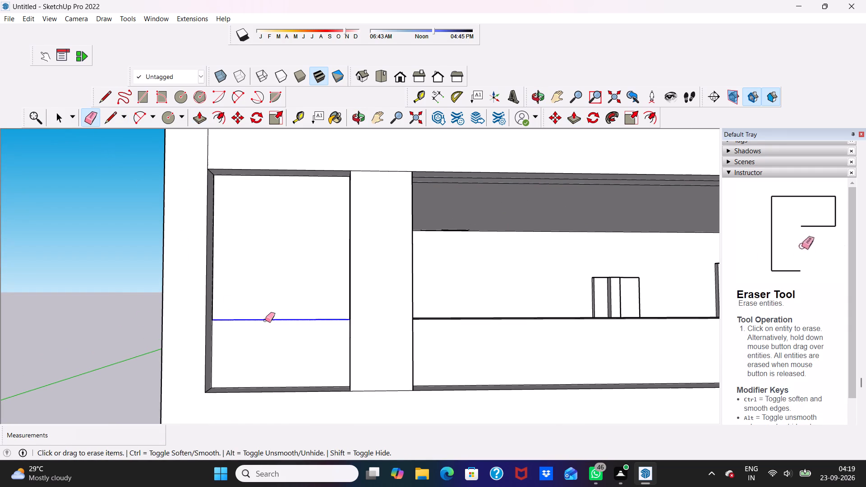
scroll(268, 312, "down", 5)
scroll(269, 313, "up", 6)
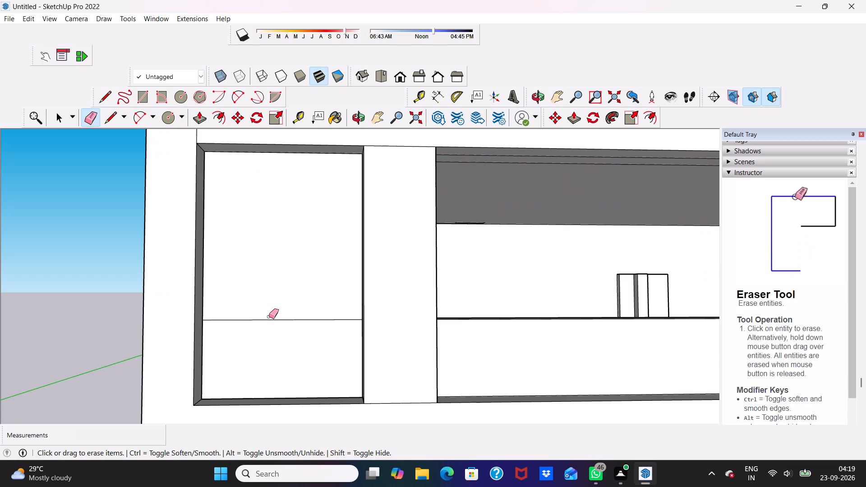
left_click(268, 319)
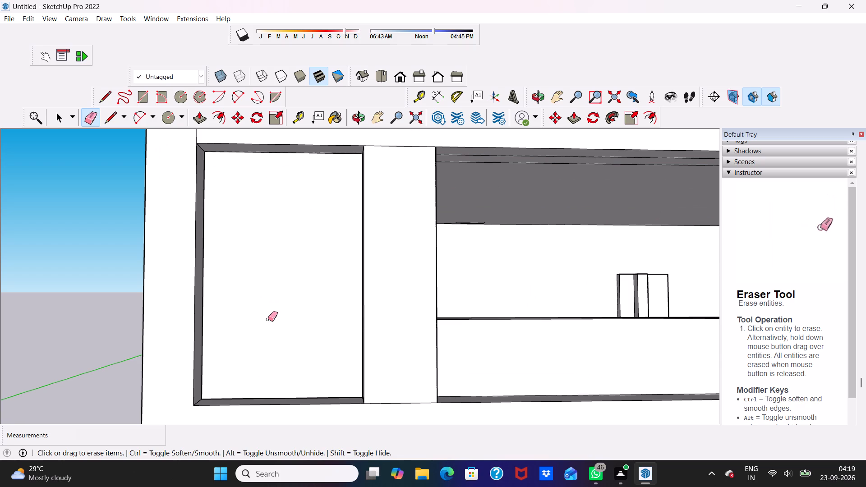
Examine the closed narrow bays, the whole front facade and the first-floor balcony with its parapet.
scroll(268, 319, "down", 5)
middle_click_drag(264, 319, 0, 350)
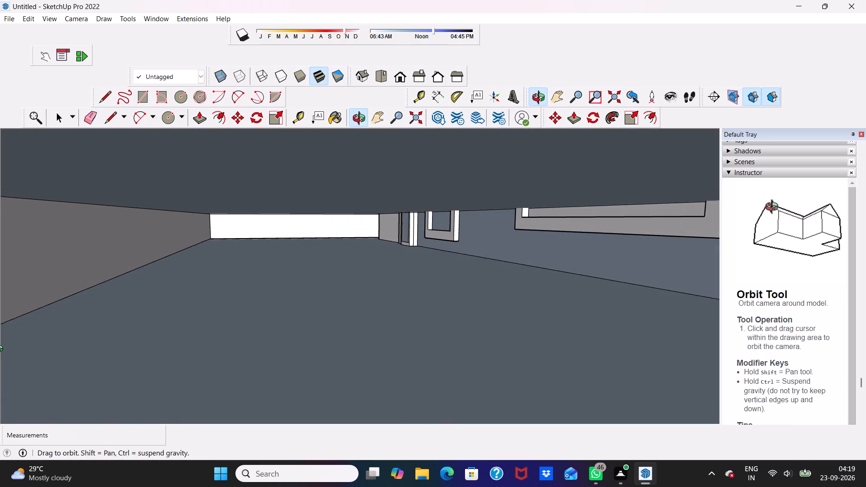
middle_click_drag(0, 350, 193, 325)
scroll(385, 309, "down", 4)
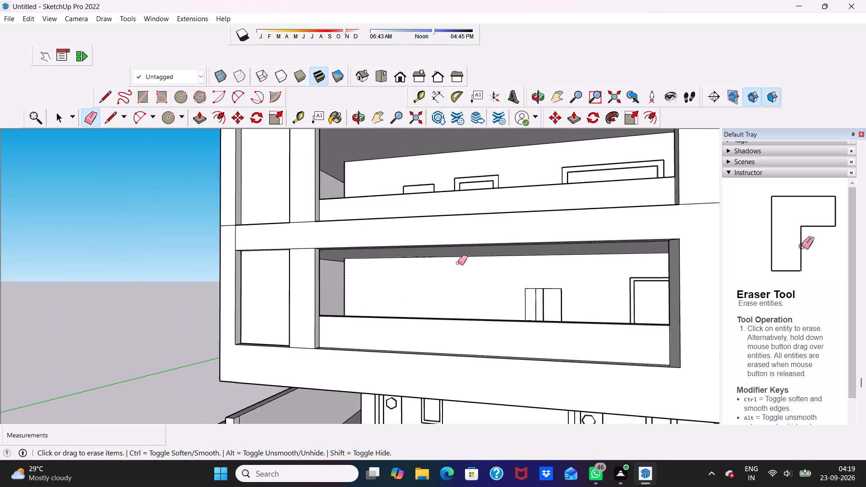
scroll(462, 262, "up", 1)
scroll(462, 262, "down", 4)
key("space")
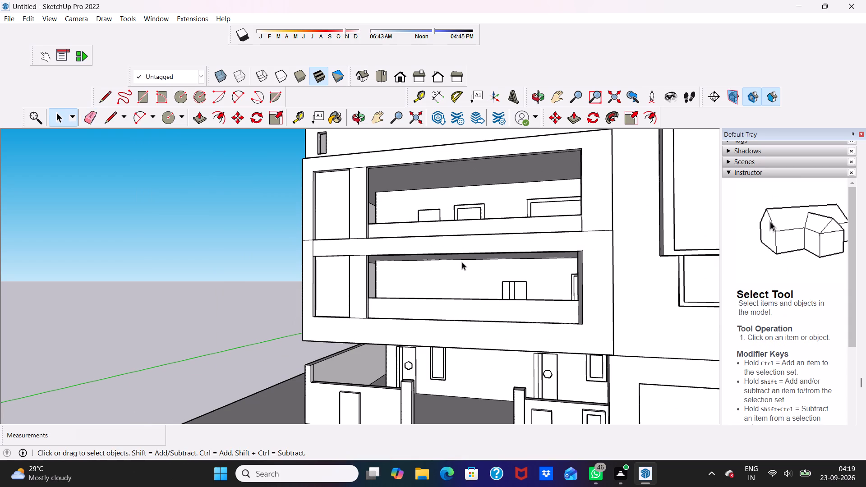
scroll(462, 264, "down", 4)
scroll(499, 266, "down", 3)
middle_click_drag(499, 266, 537, 301)
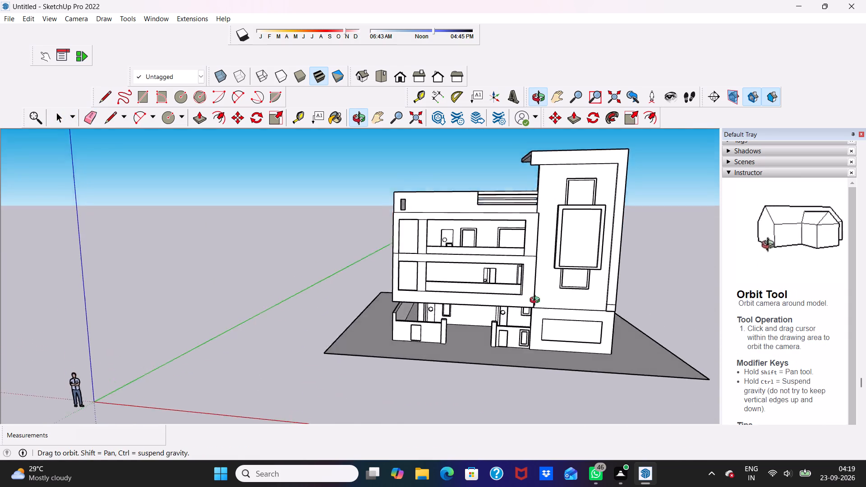
middle_click_drag(537, 301, 617, 286)
scroll(510, 259, "up", 6)
scroll(449, 271, "up", 6)
scroll(211, 352, "up", 3)
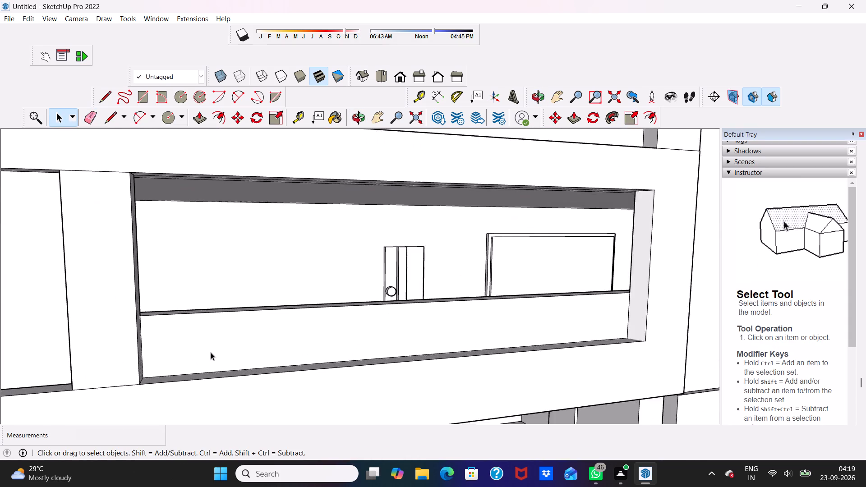
scroll(211, 352, "up", 1)
scroll(211, 352, "down", 7)
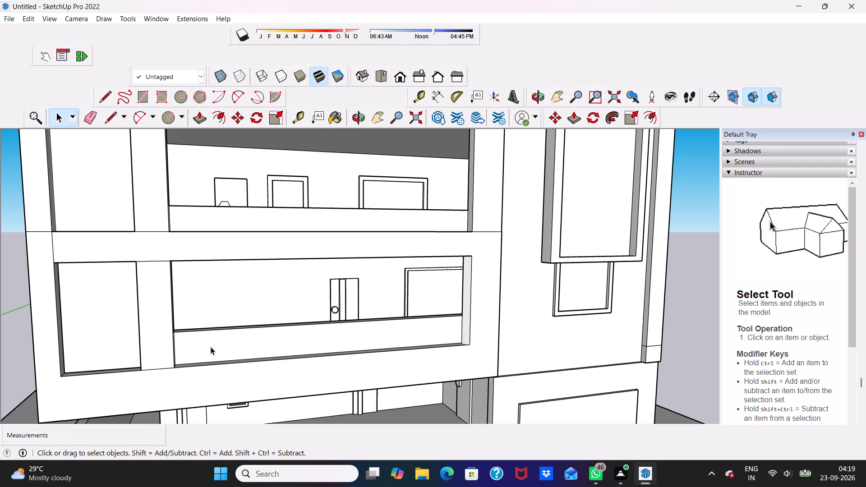
scroll(458, 282, "up", 5)
scroll(452, 271, "down", 2)
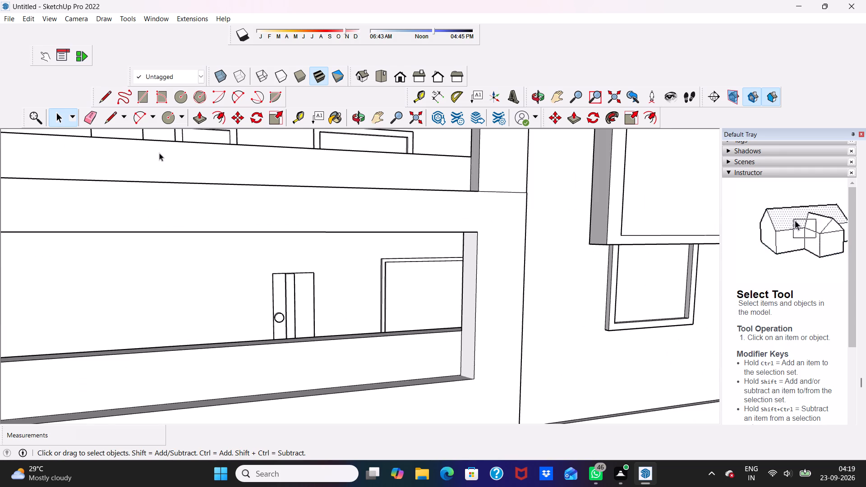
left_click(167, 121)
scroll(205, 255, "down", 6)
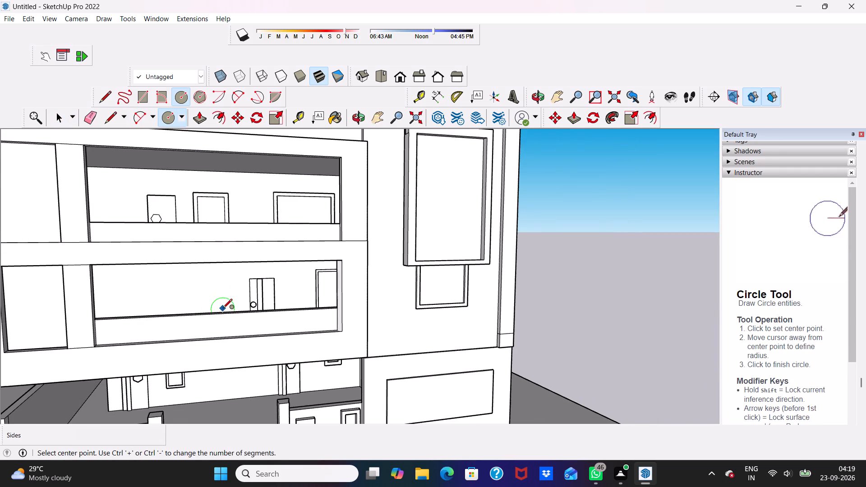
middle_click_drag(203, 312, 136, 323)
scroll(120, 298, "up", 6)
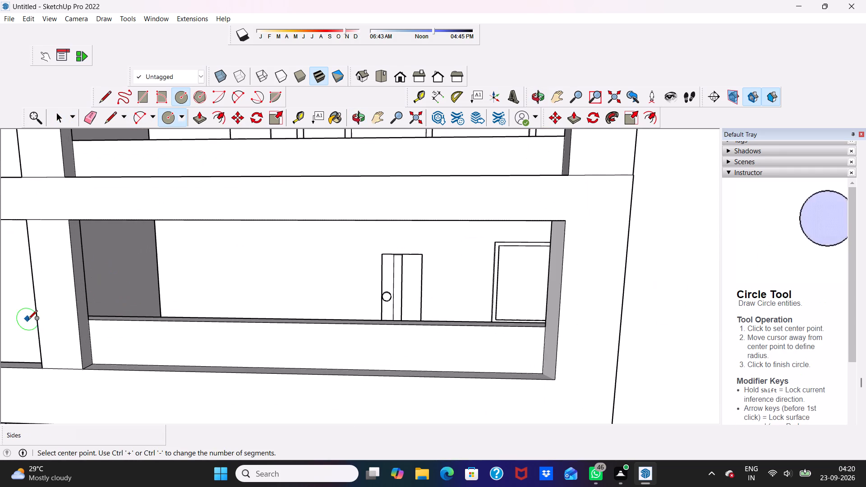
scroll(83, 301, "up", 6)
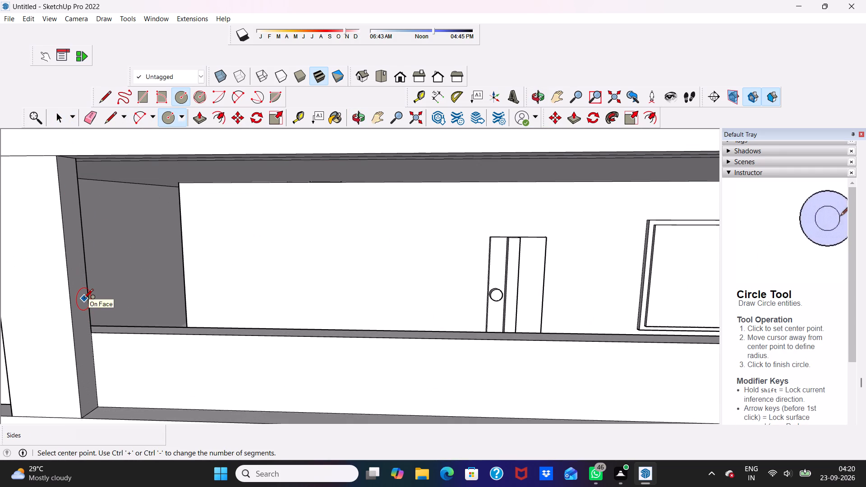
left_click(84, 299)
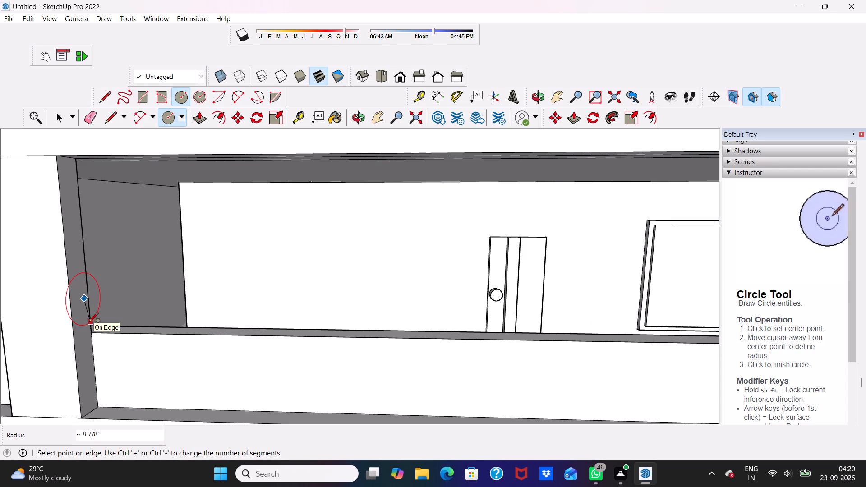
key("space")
Draw a circle of about 3 1/8" radius on the inner pillar face of the first-floor balcony's wide bay, level with the parapet top.
scroll(89, 322, "up", 2)
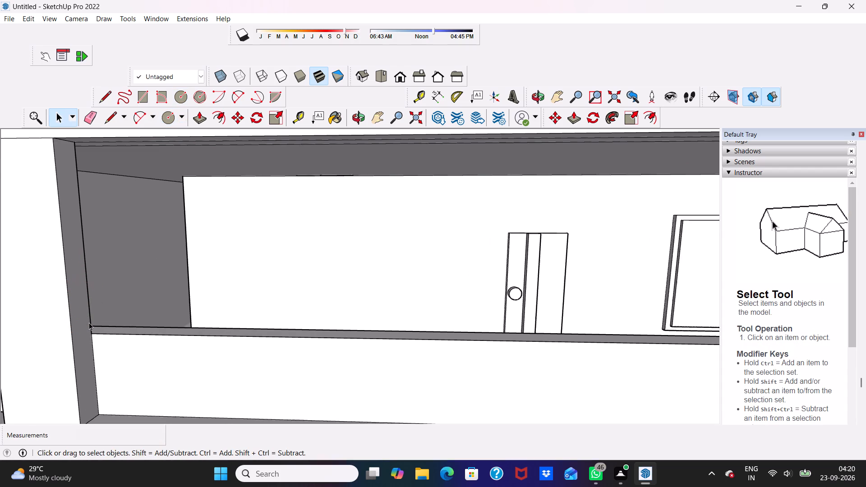
left_click(170, 126)
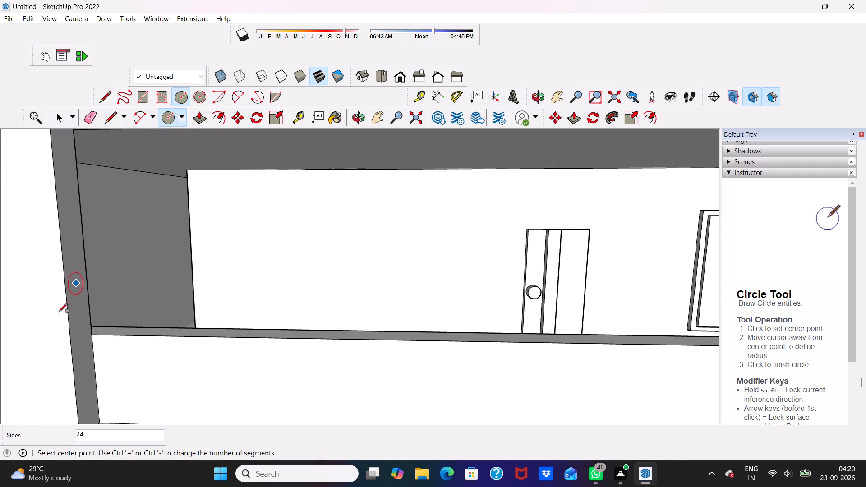
left_click(83, 322)
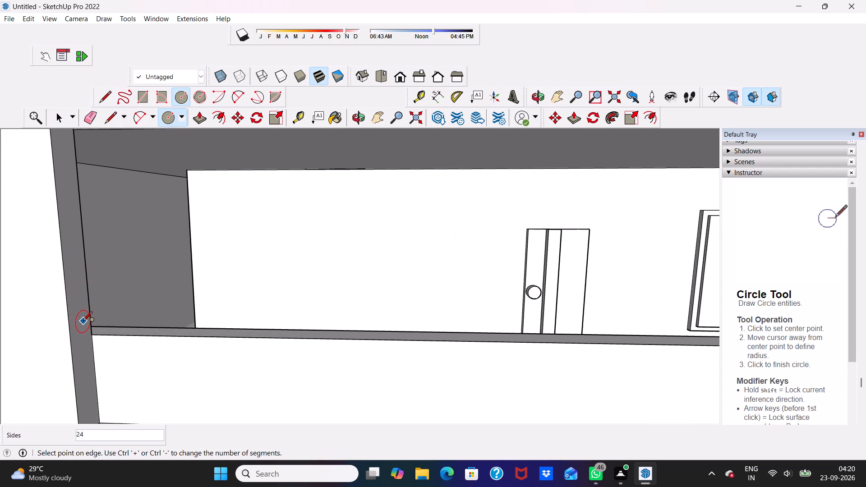
left_click(87, 332)
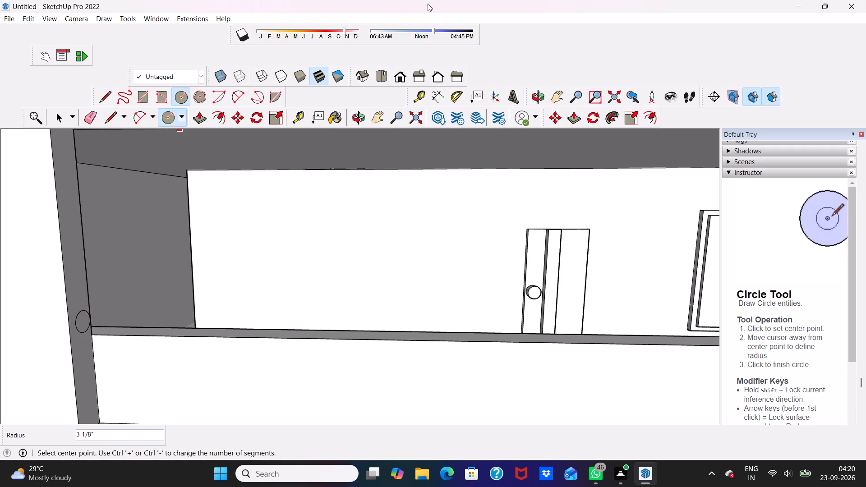
Extrude the circle about 23' 4 5/8" across the first-floor balcony's wide bay to the opposite side wall, forming a round handrail.
left_click(198, 112)
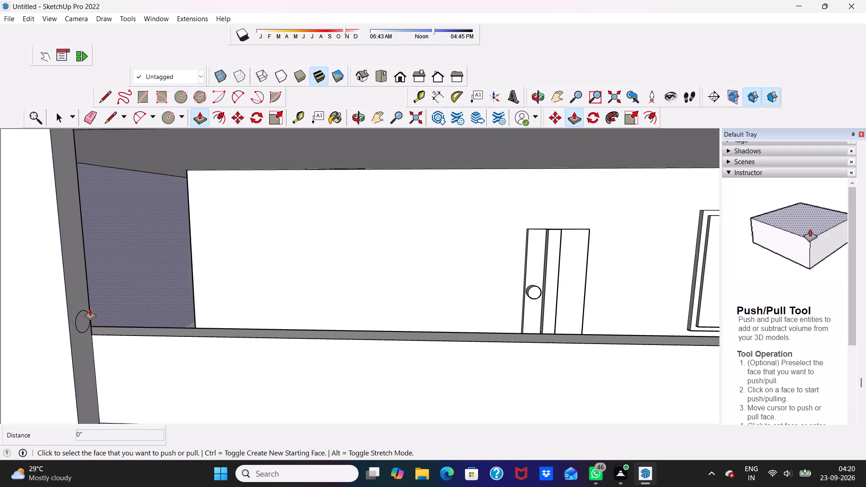
left_click(79, 319)
scroll(271, 305, "down", 2)
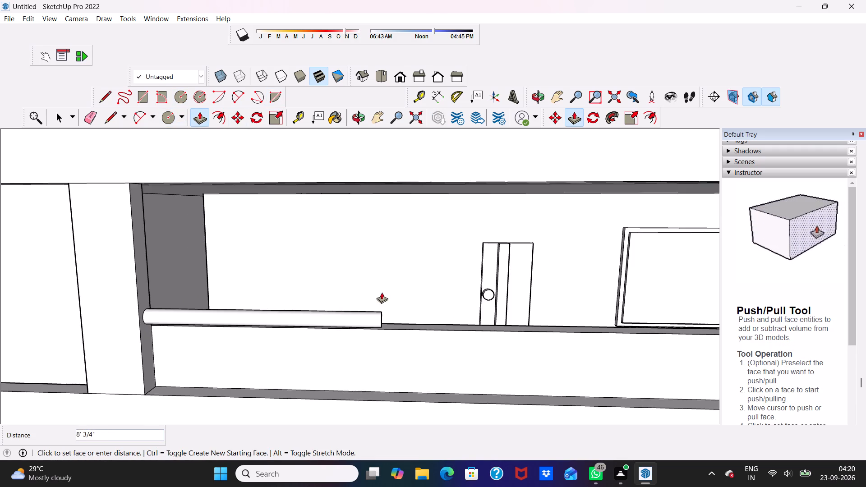
scroll(390, 293, "down", 10)
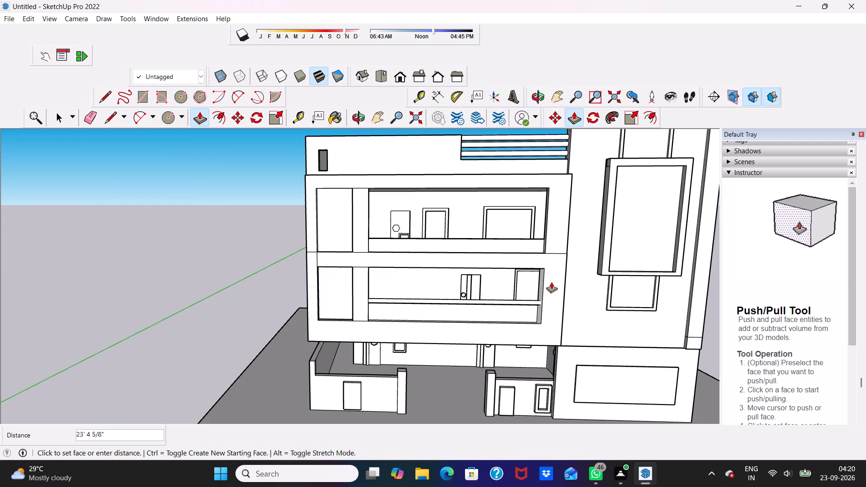
left_click(551, 282)
Push/pull the thin strip face just beneath the first-floor balcony's round handrail by about 3/4".
middle_click_drag(452, 306, 469, 263)
middle_click(469, 263)
scroll(469, 263, "up", 7)
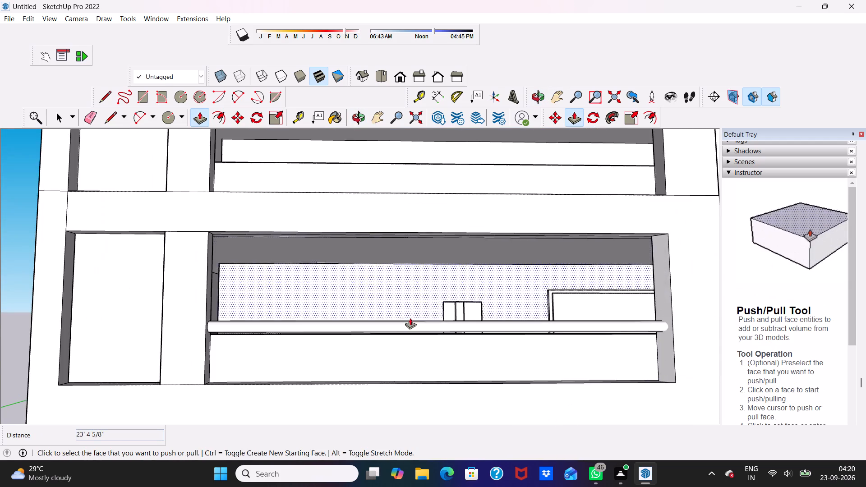
scroll(410, 318, "up", 6)
scroll(242, 431, "up", 4)
scroll(249, 413, "down", 5)
middle_click_drag(283, 387, 281, 428)
scroll(277, 401, "up", 11)
scroll(290, 364, "up", 6)
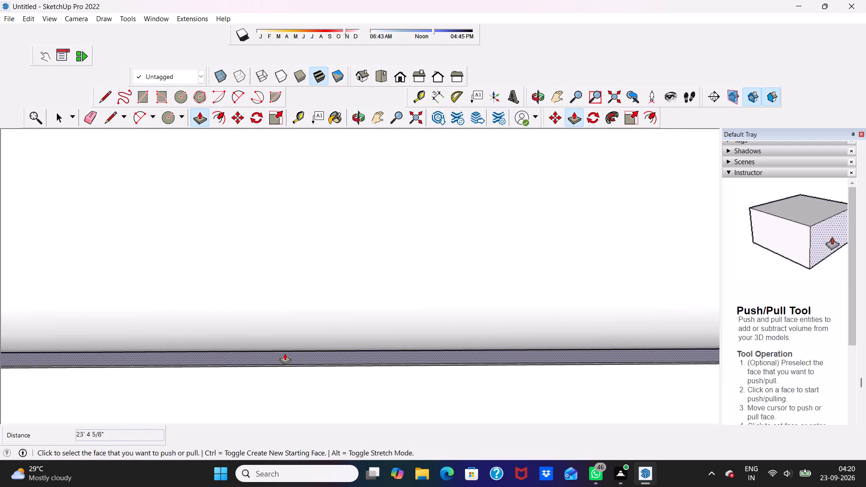
left_click_drag(285, 353, 282, 333)
Examine the first-floor balcony's handrail and the second-floor balcony's parapet from the front and from above.
scroll(279, 326, "down", 8)
scroll(305, 313, "up", 1)
scroll(306, 317, "down", 8)
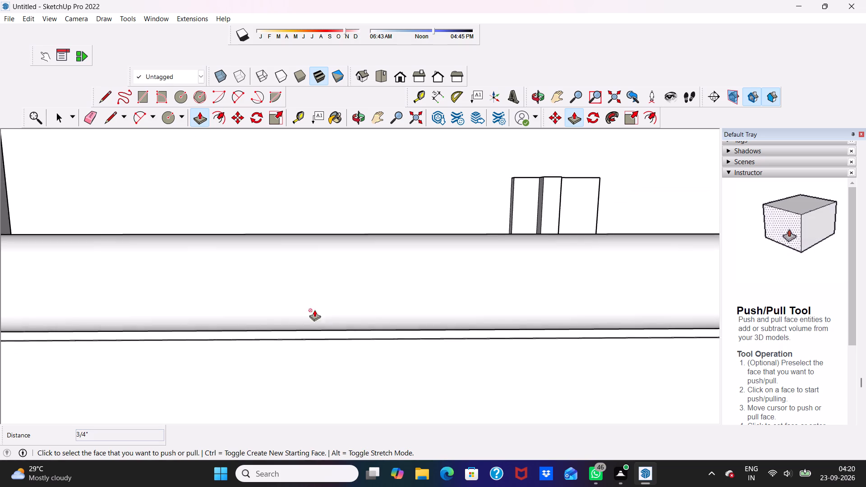
scroll(314, 310, "down", 2)
middle_click_drag(333, 302, 317, 350)
scroll(254, 240, "down", 13)
scroll(222, 223, "down", 6)
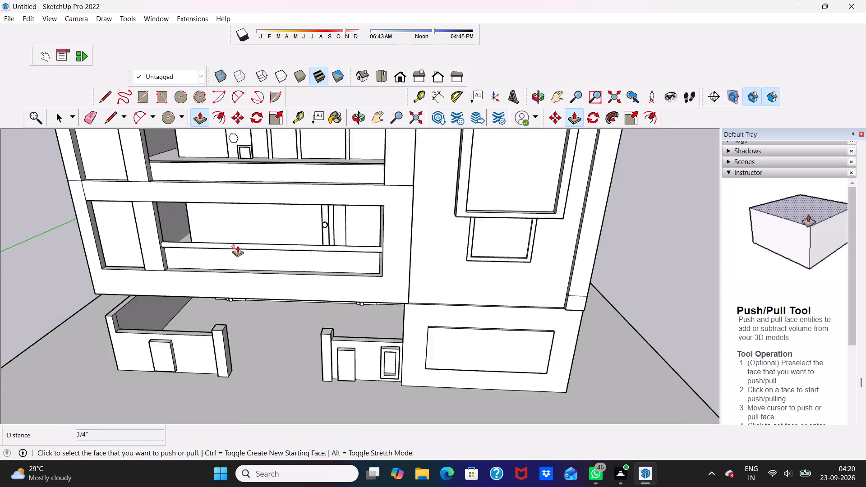
middle_click_drag(240, 228, 286, 219)
scroll(240, 169, "up", 5)
scroll(239, 169, "down", 1)
middle_click_drag(239, 169, 124, 220)
scroll(237, 166, "down", 1)
scroll(144, 162, "up", 1)
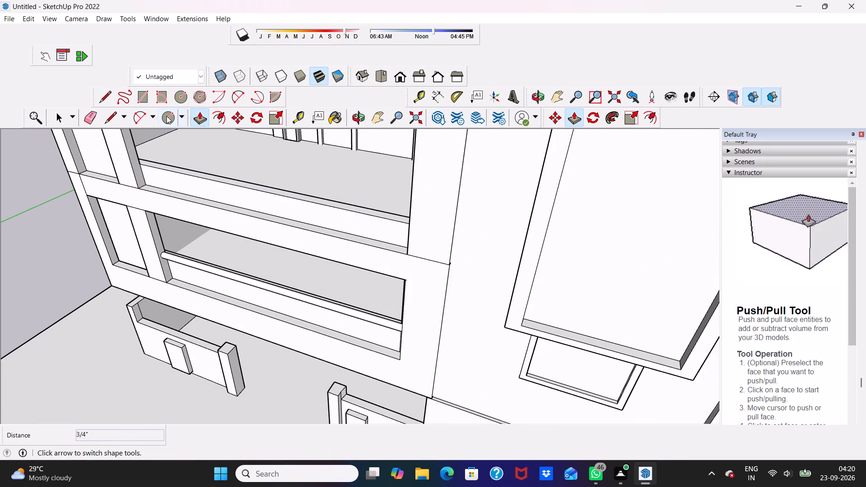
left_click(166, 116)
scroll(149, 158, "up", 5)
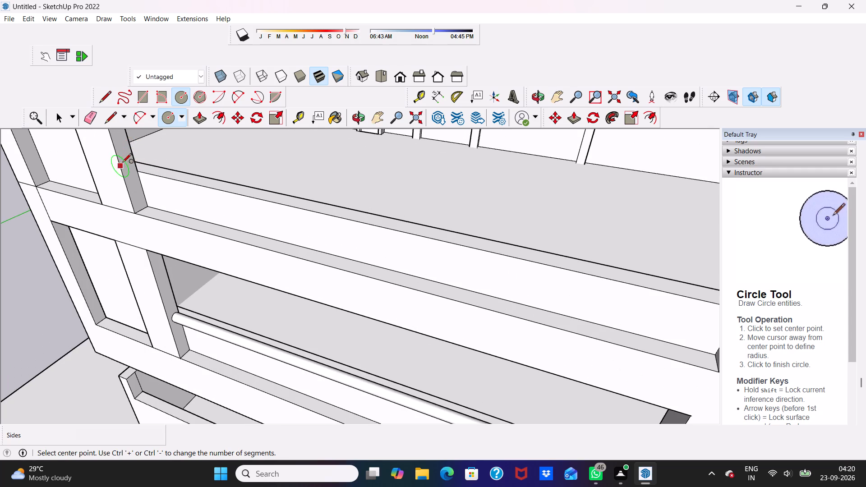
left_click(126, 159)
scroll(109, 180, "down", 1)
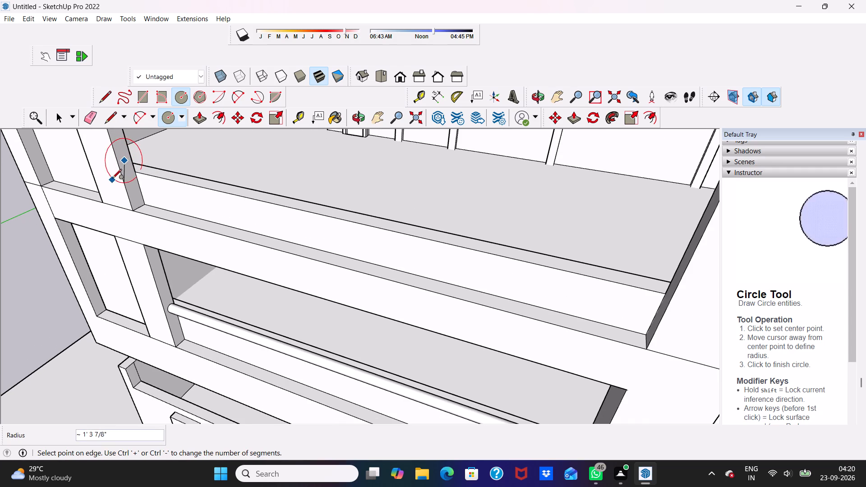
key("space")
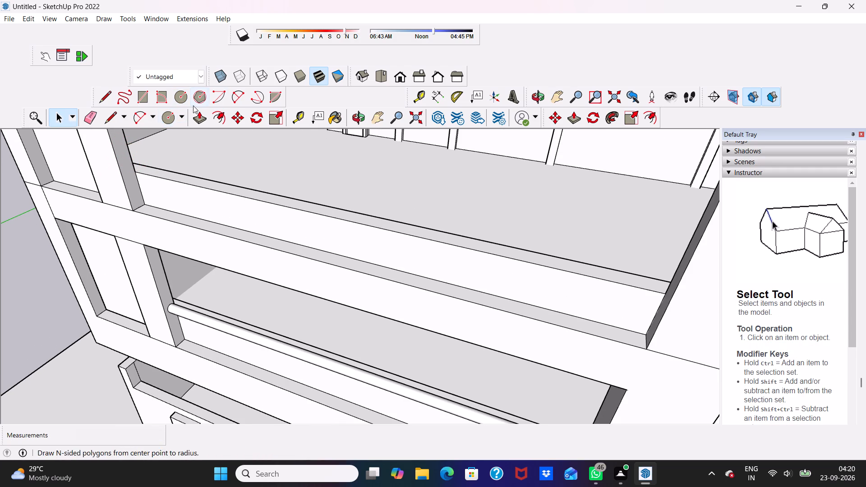
Draw a circle of about 3" radius on the inner pillar face of the second-floor balcony's wide bay, level with the parapet top.
left_click(166, 116)
scroll(115, 179, "up", 7)
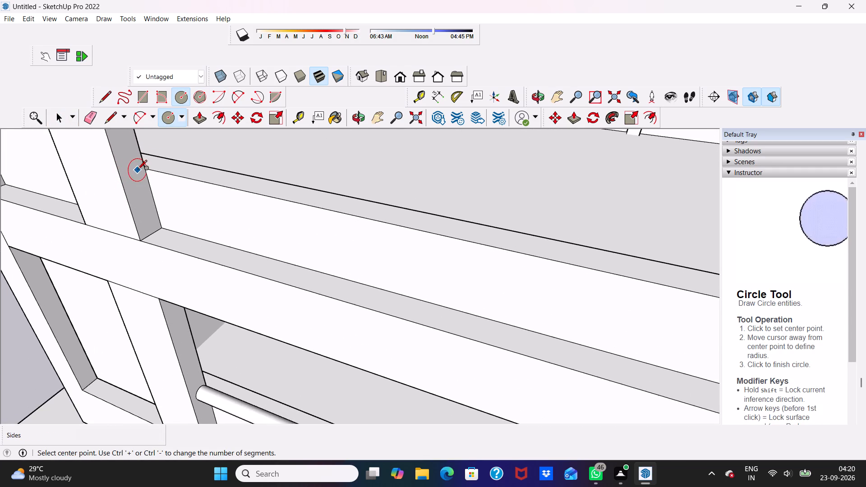
scroll(147, 155, "up", 3)
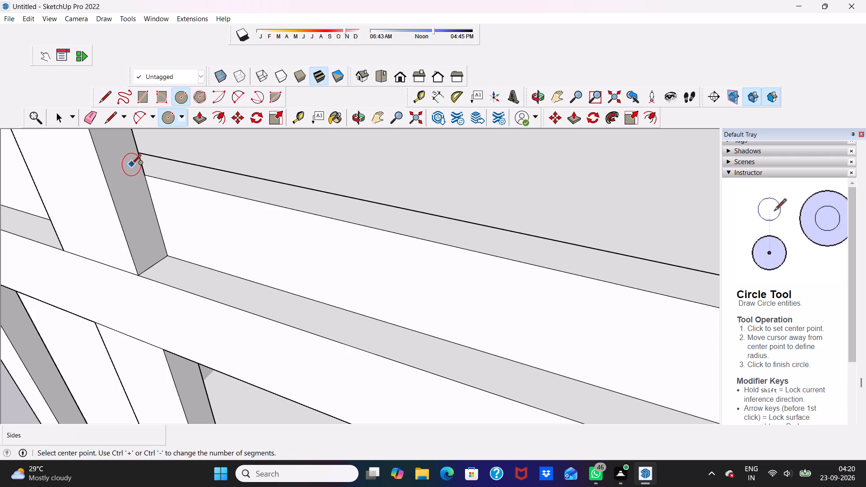
left_click(132, 165)
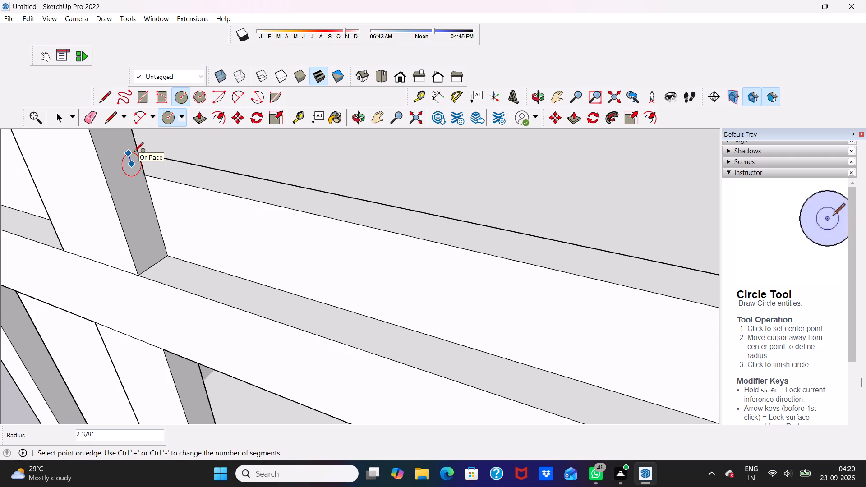
left_click(131, 150)
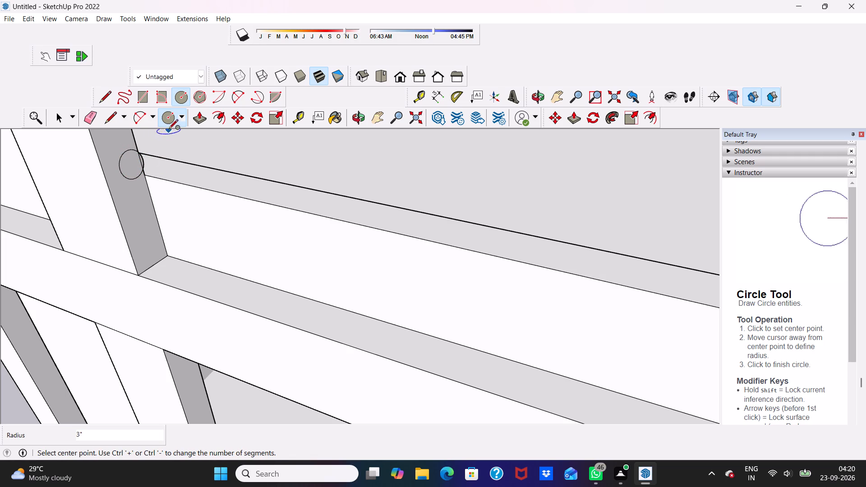
Extrude the circle about 23' 5/16" across the second-floor balcony's wide bay to the opposite side wall, forming a round handrail.
left_click(194, 116)
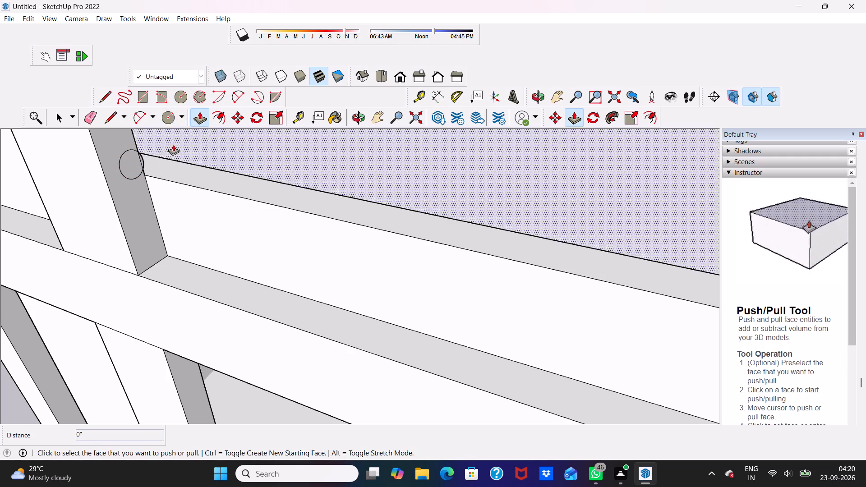
left_click(134, 161)
scroll(175, 166, "down", 2)
scroll(206, 165, "up", 1)
scroll(210, 165, "down", 1)
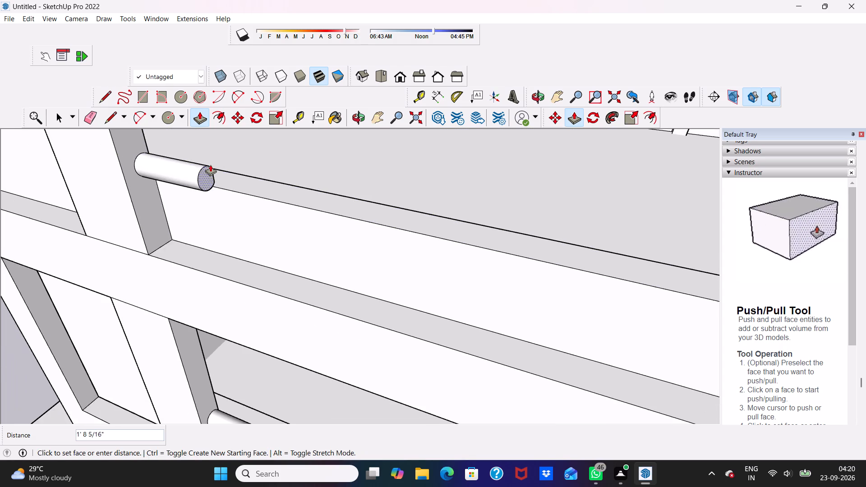
scroll(280, 160, "down", 16)
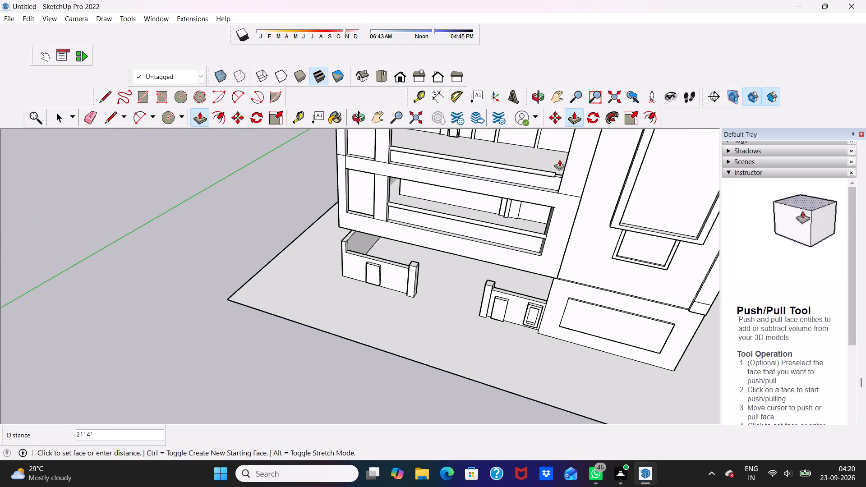
left_click(576, 157)
Examine both balcony handrails, the whole front facade, the tower's framed panels and the roof terrace with its parapet.
scroll(502, 168, "down", 2)
middle_click_drag(475, 181, 521, 122)
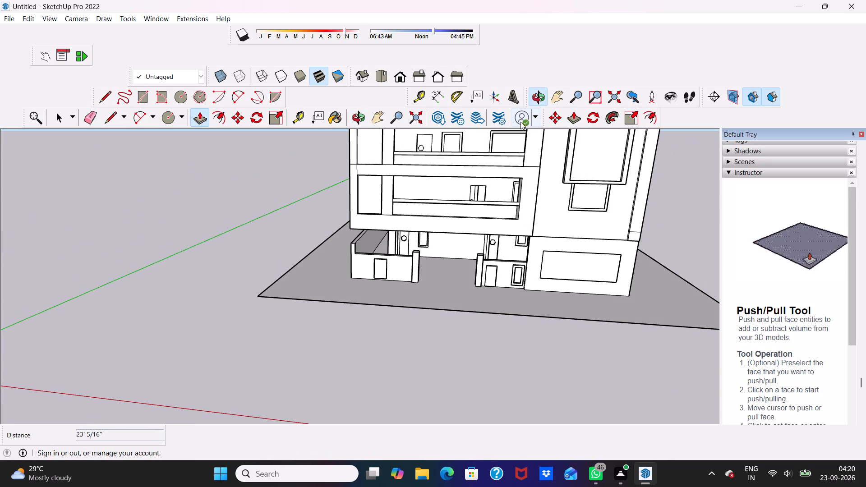
scroll(519, 121, "up", 3)
key("space")
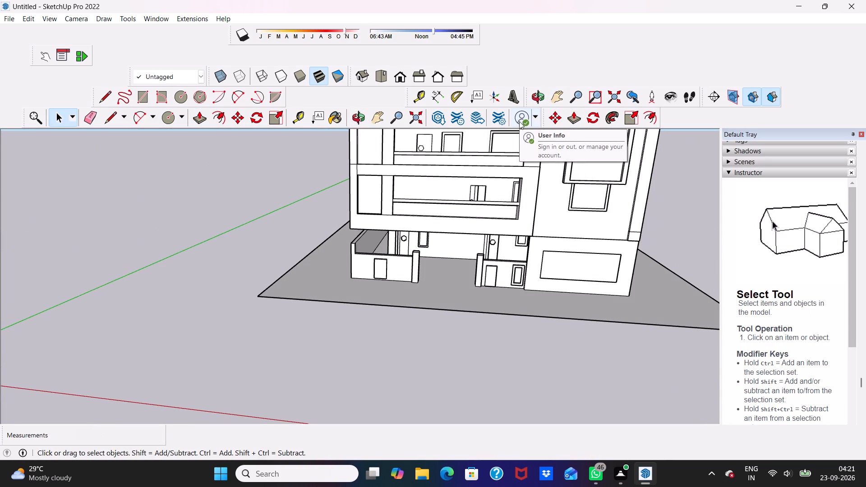
left_click(236, 211)
scroll(456, 174, "up", 7)
scroll(455, 175, "down", 2)
scroll(455, 174, "up", 1)
scroll(433, 182, "down", 1)
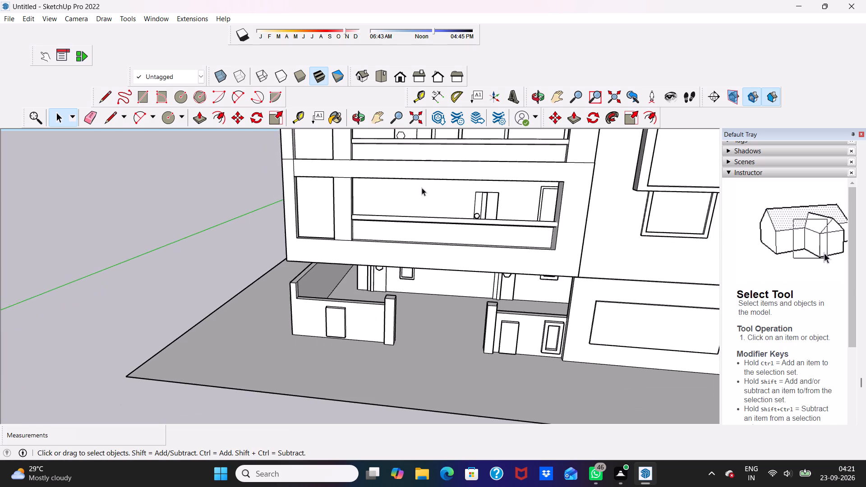
scroll(422, 188, "down", 1)
middle_click_drag(422, 186, 474, 194)
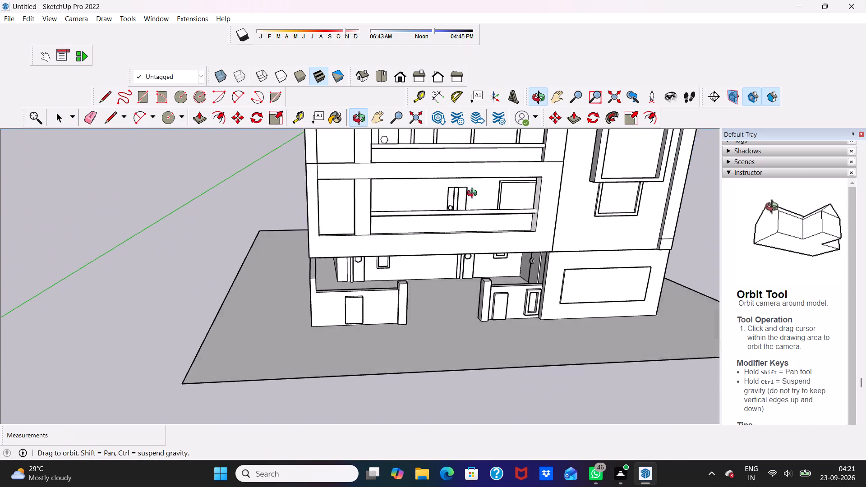
middle_click_drag(474, 194, 479, 158)
scroll(468, 148, "down", 5)
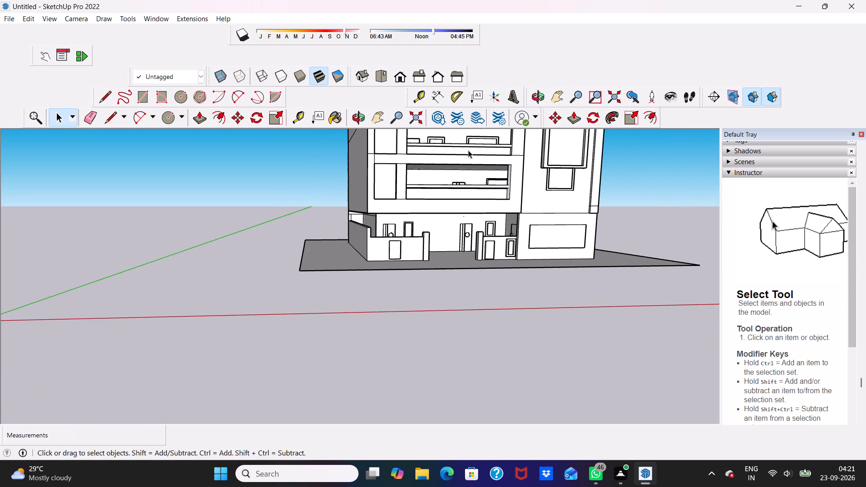
scroll(440, 156, "down", 5)
scroll(500, 165, "down", 7)
scroll(526, 131, "up", 6)
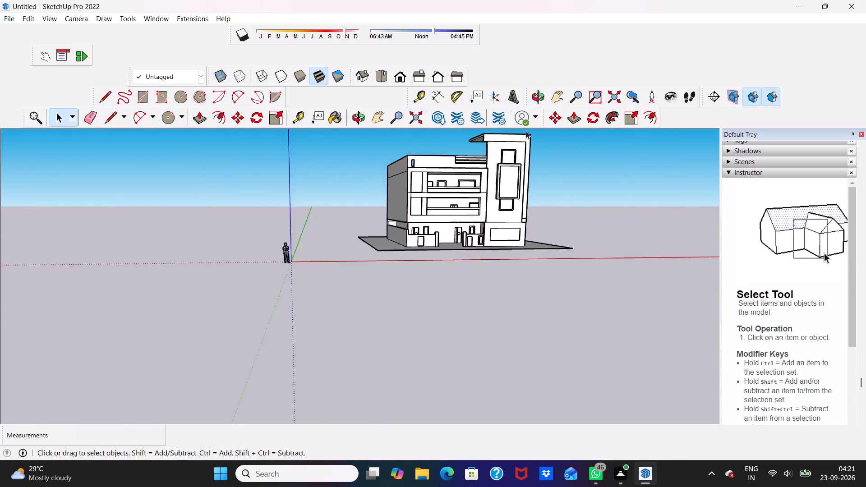
scroll(526, 131, "up", 17)
middle_click_drag(496, 159, 504, 87)
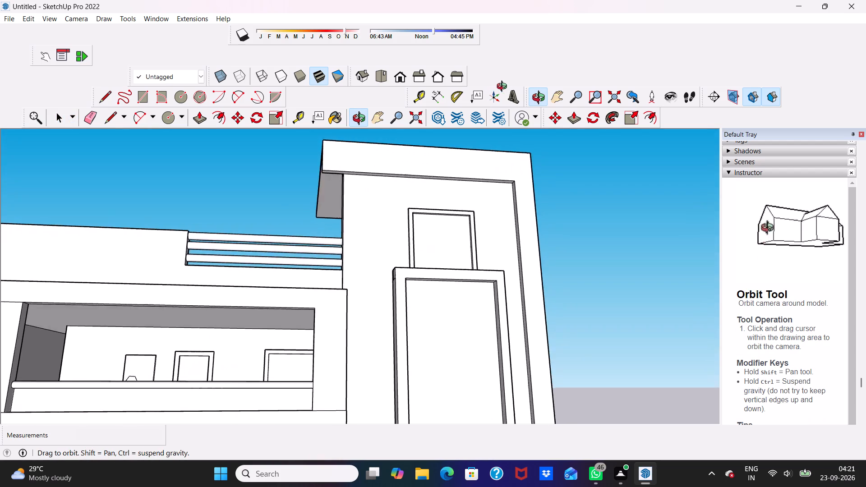
middle_click_drag(504, 87, 484, 182)
scroll(475, 166, "down", 9)
middle_click_drag(367, 178, 381, 201)
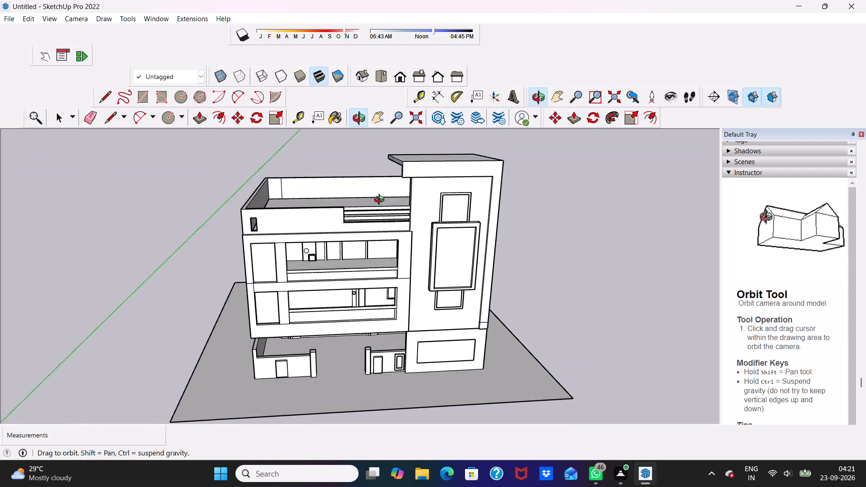
middle_click_drag(381, 201, 381, 206)
scroll(224, 205, "up", 6)
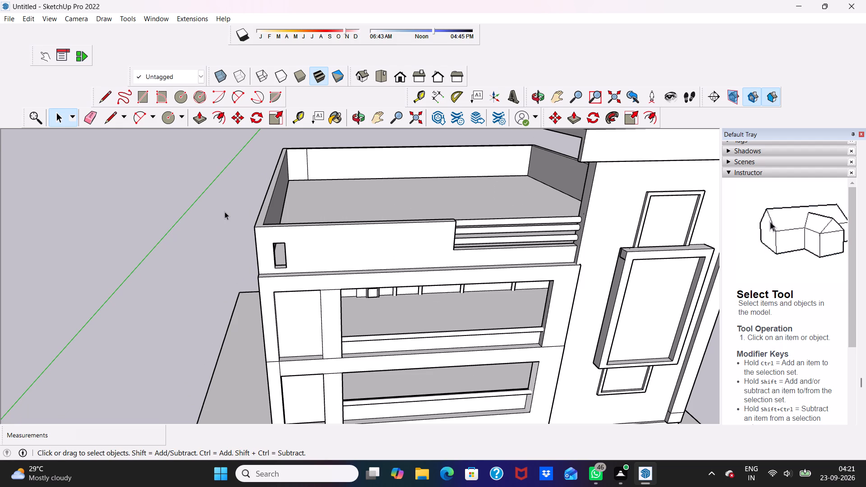
Examine the whole front facade and tower from above and from eye level.
scroll(252, 264, "down", 1)
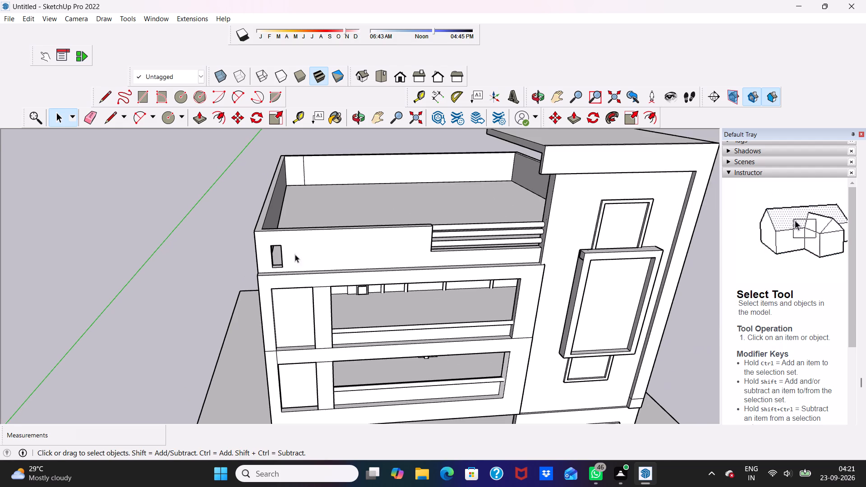
scroll(300, 241, "down", 4)
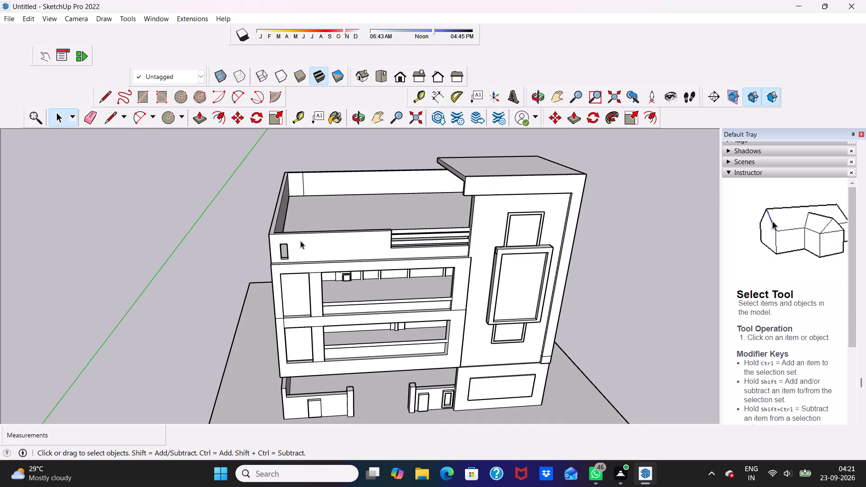
scroll(300, 239, "down", 5)
middle_click_drag(388, 183, 372, 111)
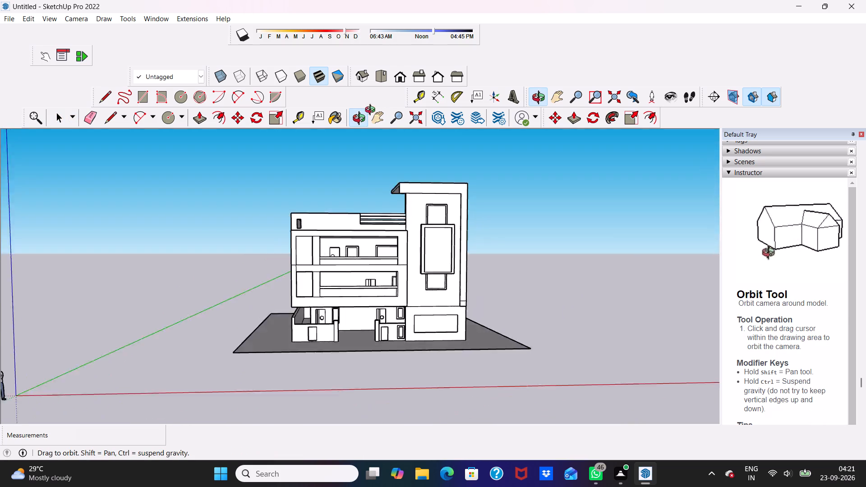
middle_click_drag(372, 111, 346, 115)
scroll(354, 127, "down", 3)
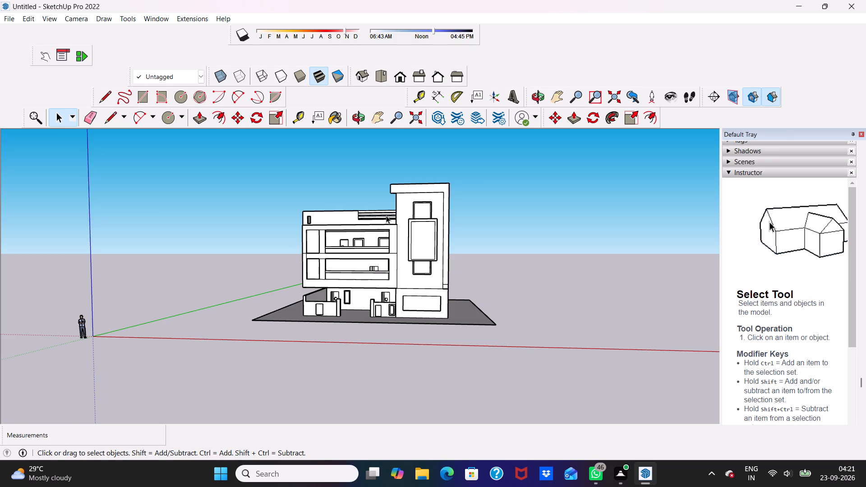
scroll(386, 211, "down", 5)
scroll(388, 187, "up", 8)
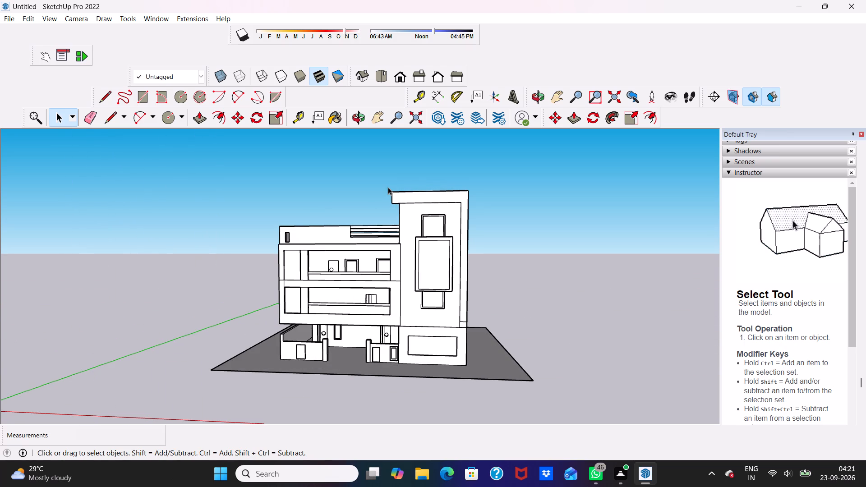
scroll(388, 187, "down", 3)
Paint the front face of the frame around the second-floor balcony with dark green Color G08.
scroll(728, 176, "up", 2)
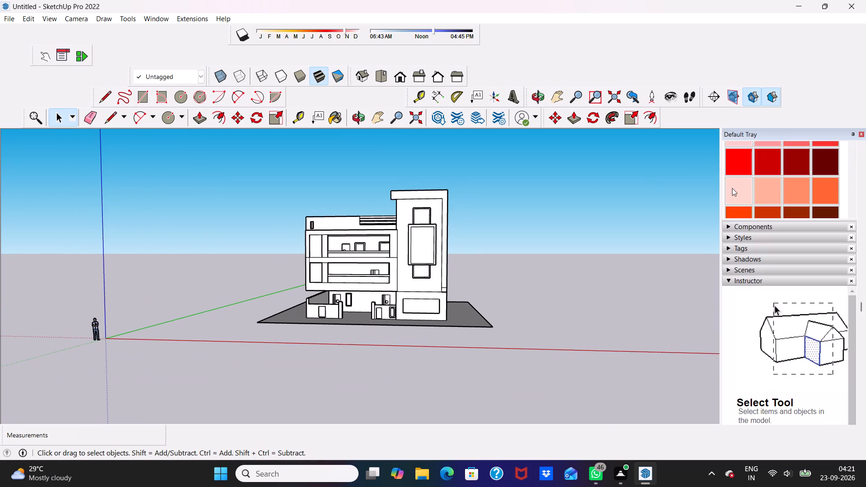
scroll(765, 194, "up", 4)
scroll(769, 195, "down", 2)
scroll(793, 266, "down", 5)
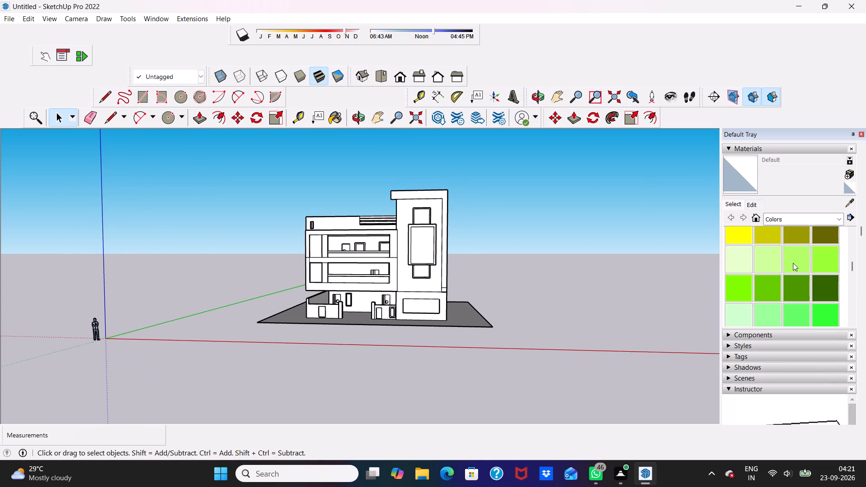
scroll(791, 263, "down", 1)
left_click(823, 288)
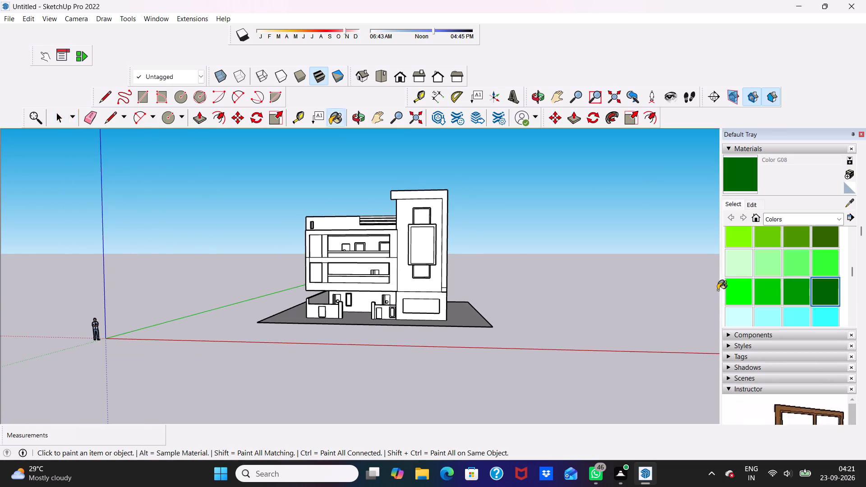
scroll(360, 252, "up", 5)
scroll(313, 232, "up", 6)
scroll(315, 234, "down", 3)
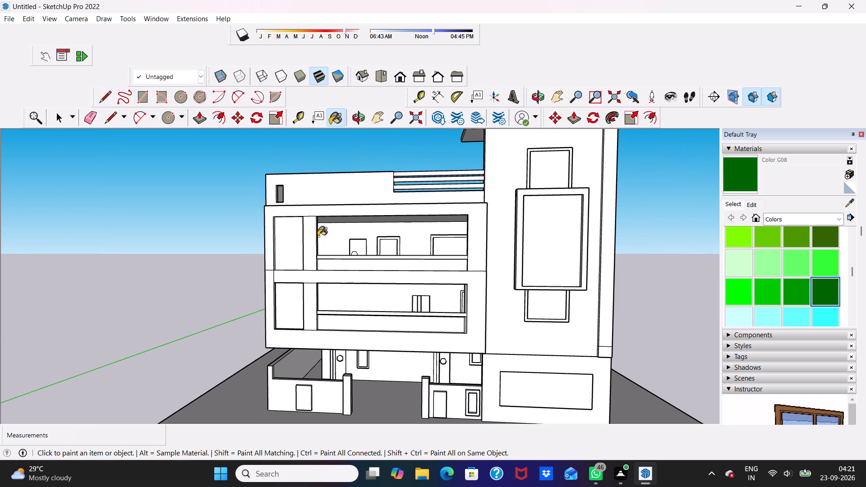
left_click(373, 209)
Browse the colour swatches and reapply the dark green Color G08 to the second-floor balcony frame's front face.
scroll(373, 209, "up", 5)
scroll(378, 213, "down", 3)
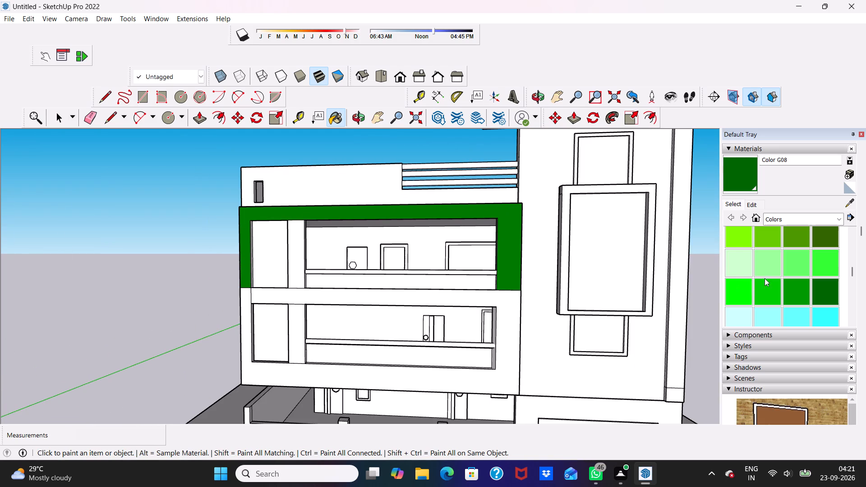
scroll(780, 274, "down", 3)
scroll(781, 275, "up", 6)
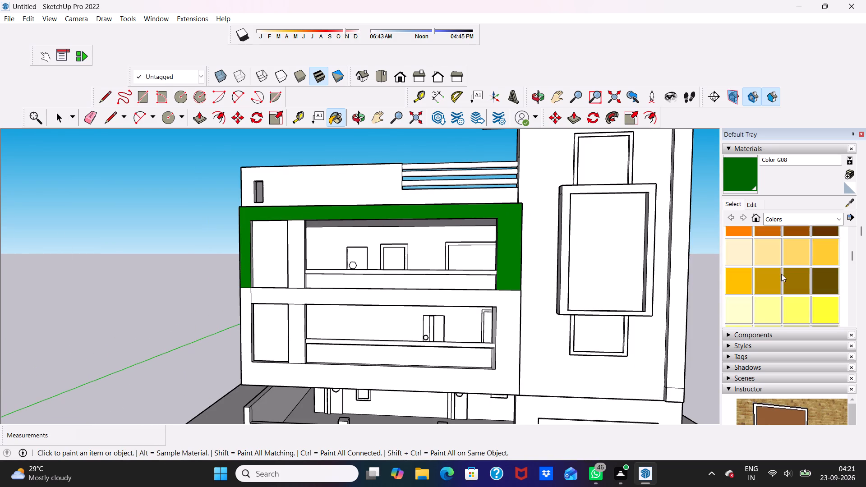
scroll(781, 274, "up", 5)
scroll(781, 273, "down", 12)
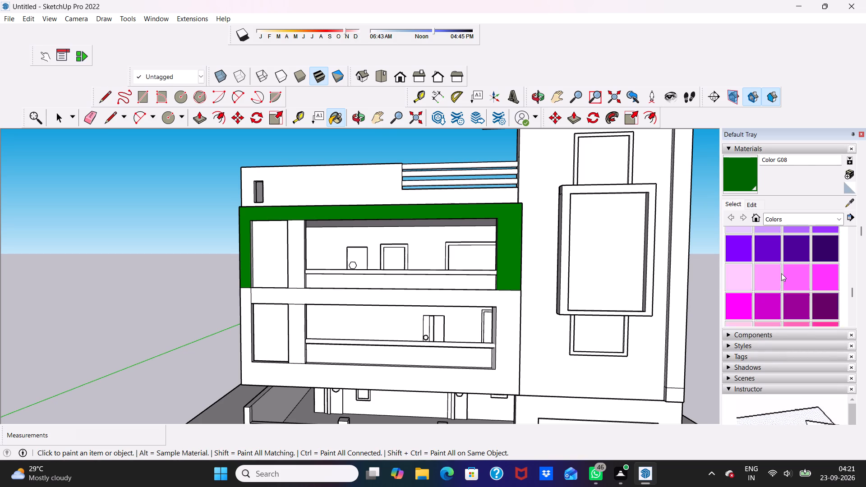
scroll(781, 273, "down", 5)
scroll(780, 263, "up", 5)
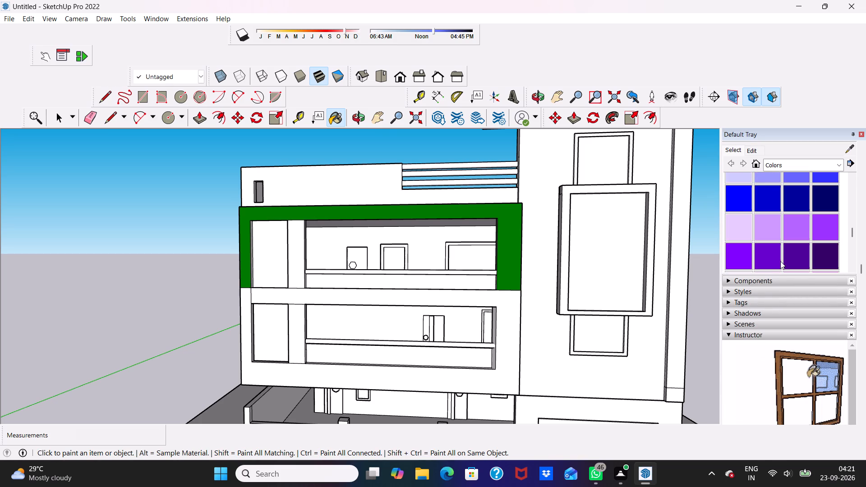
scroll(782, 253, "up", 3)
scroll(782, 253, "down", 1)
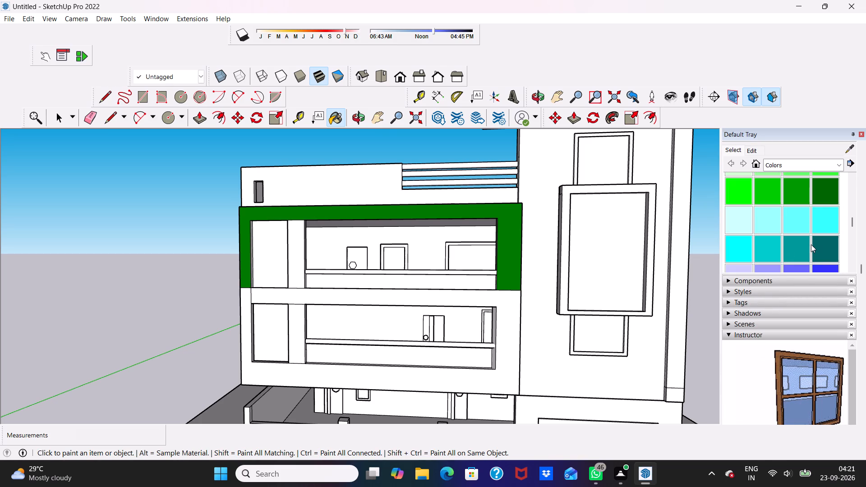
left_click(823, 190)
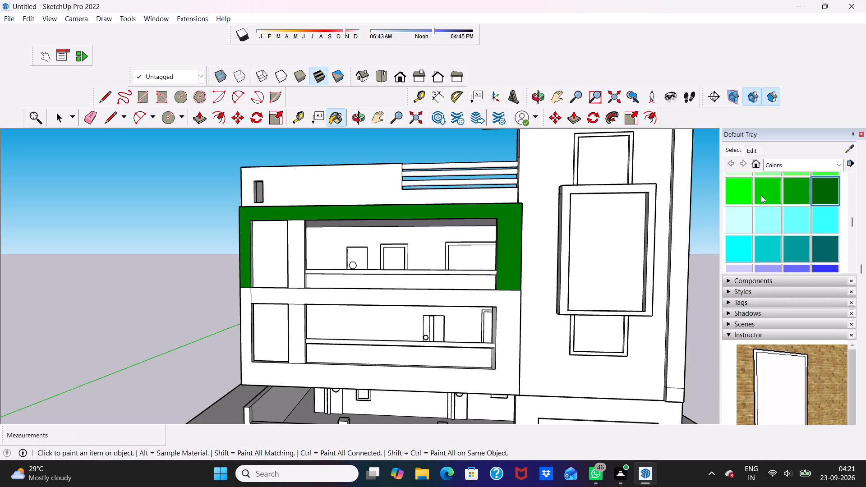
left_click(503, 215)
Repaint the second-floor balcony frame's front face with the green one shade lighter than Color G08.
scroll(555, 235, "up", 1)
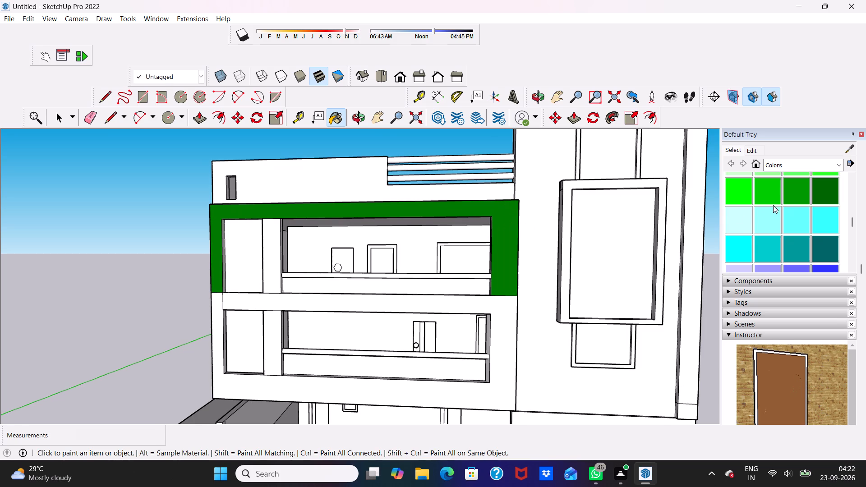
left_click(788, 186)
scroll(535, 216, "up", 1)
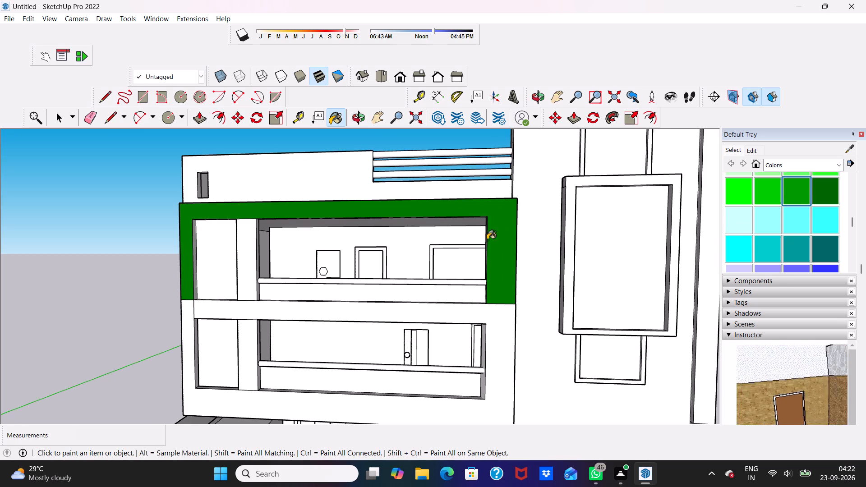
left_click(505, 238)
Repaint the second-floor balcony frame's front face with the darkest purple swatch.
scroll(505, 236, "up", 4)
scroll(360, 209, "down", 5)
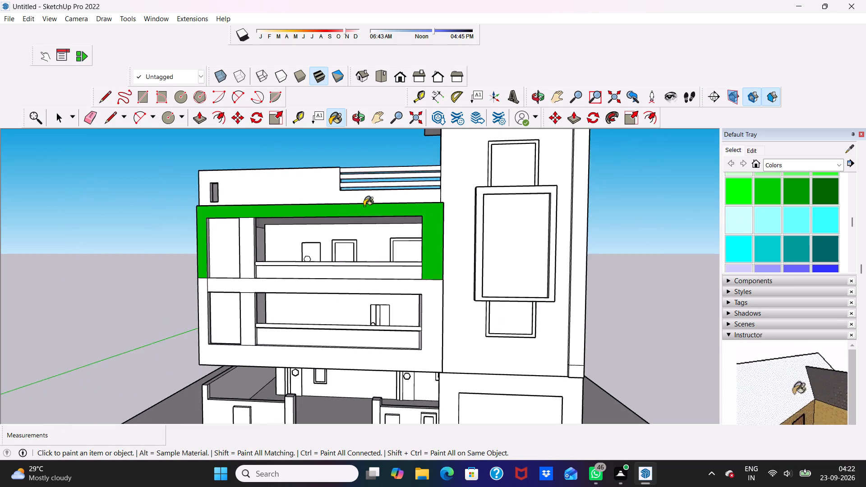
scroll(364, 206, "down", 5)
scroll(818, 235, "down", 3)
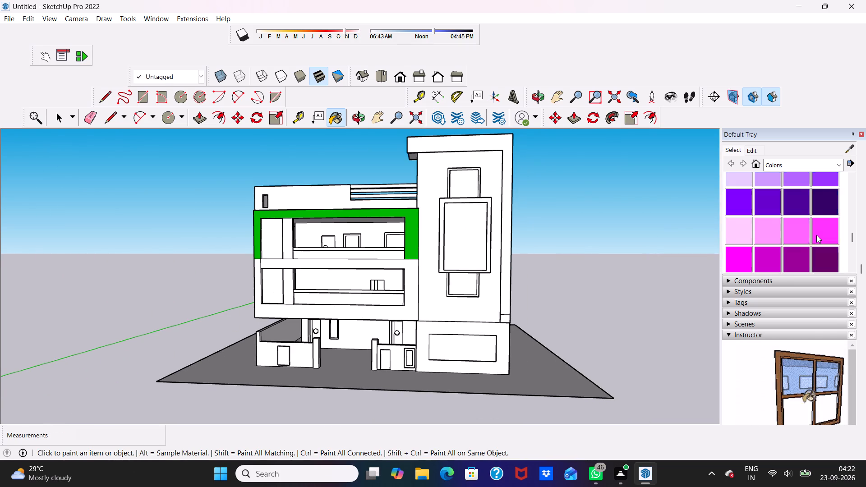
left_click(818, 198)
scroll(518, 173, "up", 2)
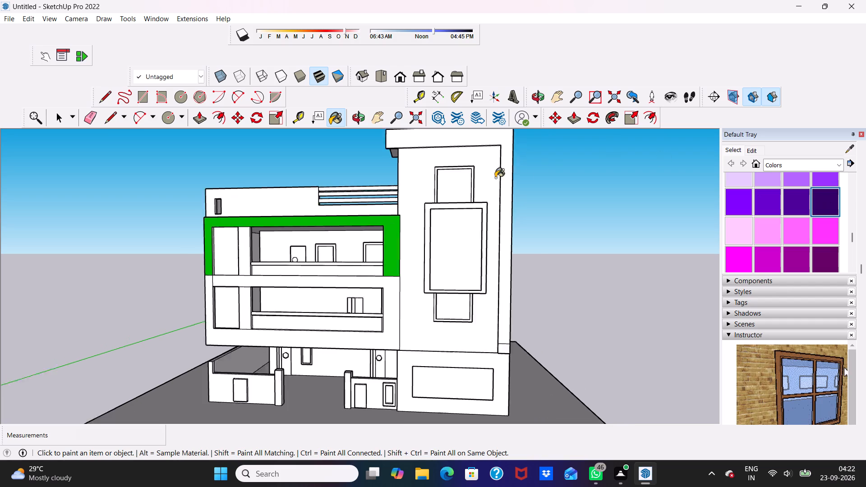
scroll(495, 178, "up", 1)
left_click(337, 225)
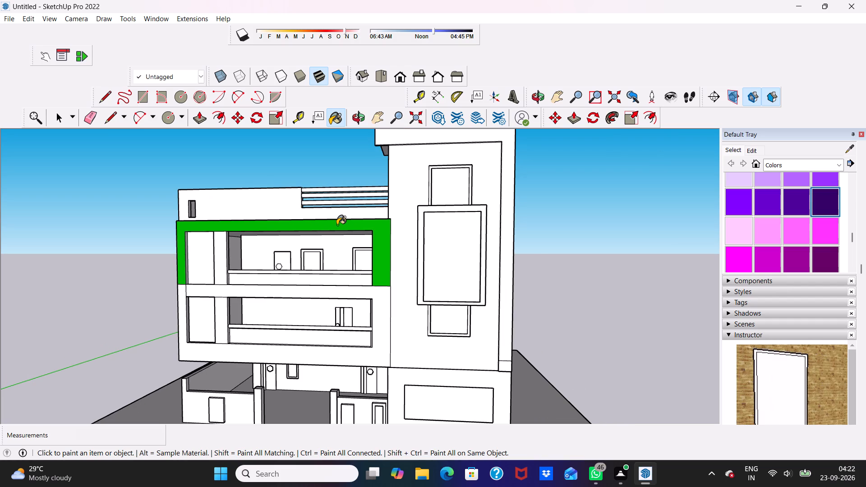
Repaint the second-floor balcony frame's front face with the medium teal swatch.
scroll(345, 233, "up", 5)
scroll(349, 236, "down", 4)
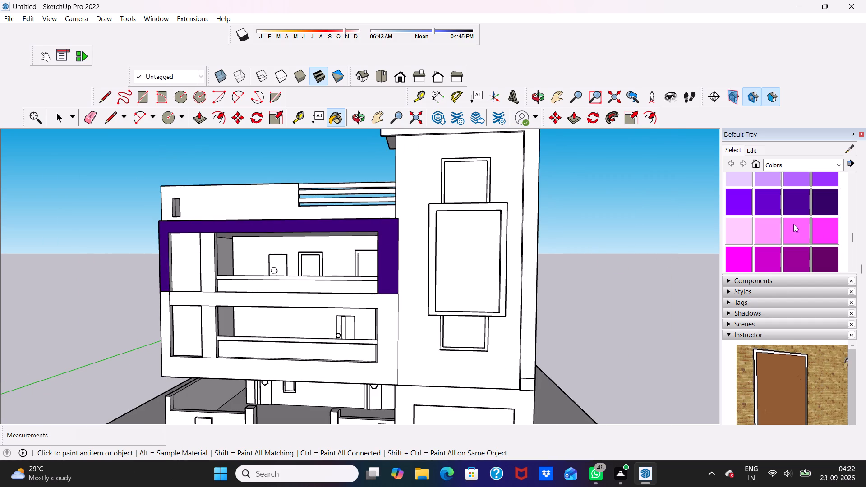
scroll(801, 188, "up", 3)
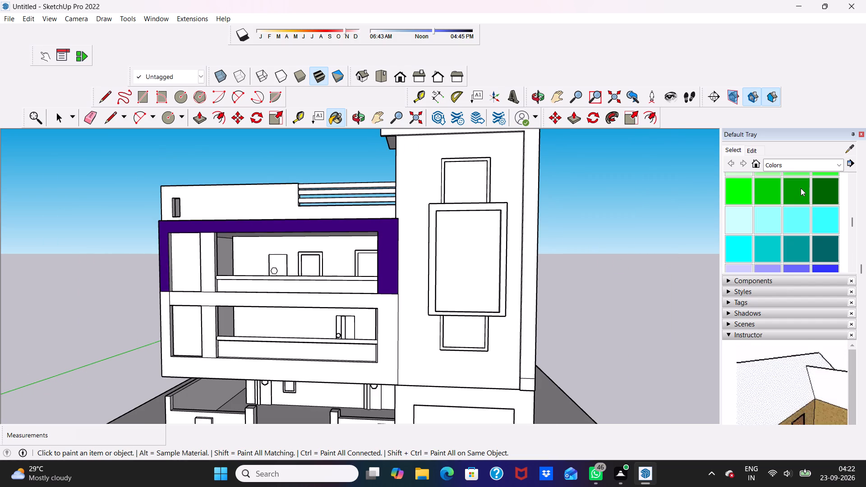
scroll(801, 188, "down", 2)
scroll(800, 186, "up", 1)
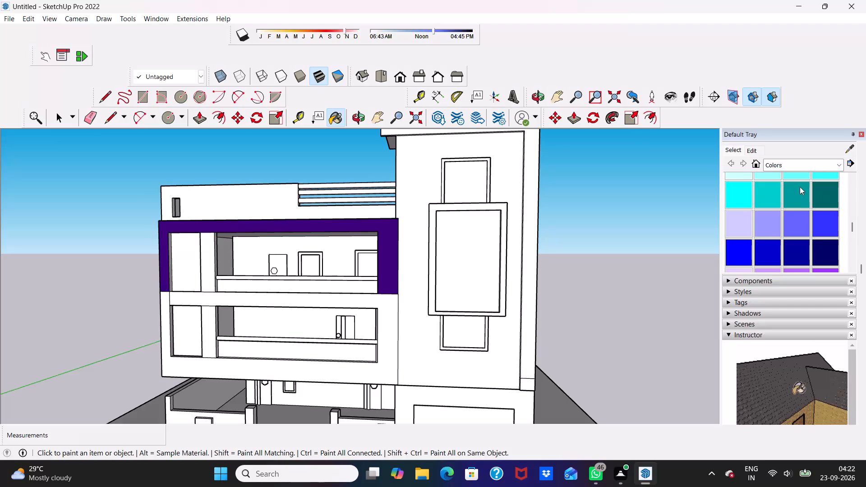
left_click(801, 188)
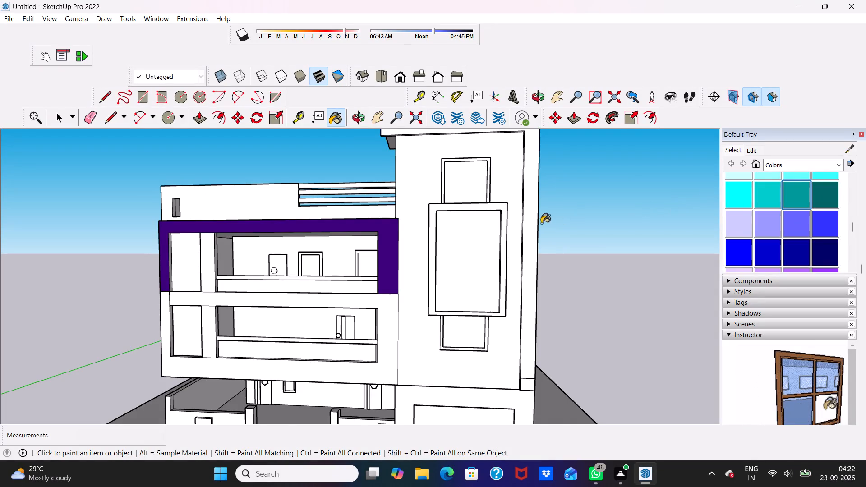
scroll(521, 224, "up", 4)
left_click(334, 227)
Paint the second-floor balcony frame's front face with dark teal Color H08.
middle_click_drag(252, 252, 259, 237)
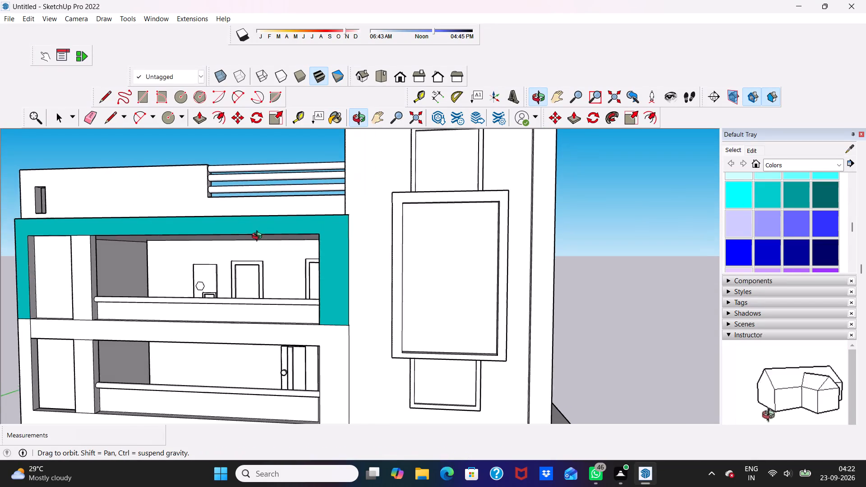
middle_click_drag(259, 237, 278, 225)
left_click(821, 243)
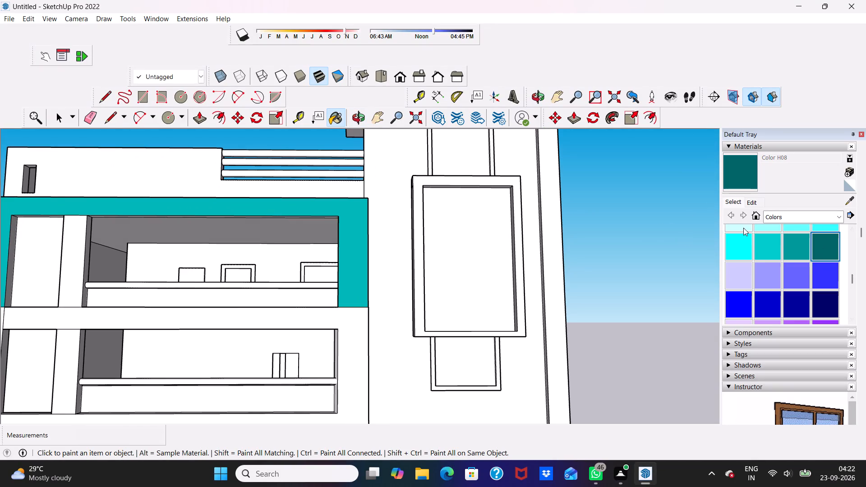
scroll(473, 201, "up", 3)
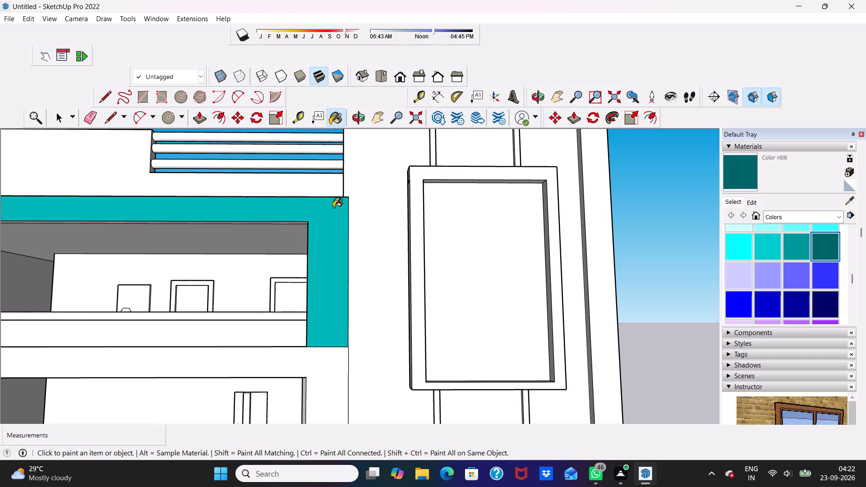
left_click(333, 207)
Paint the balcony frame's underside and its inner side face nearest the tower with Color H08.
scroll(305, 200, "down", 3)
middle_click_drag(240, 221, 250, 171)
scroll(250, 185, "up", 5)
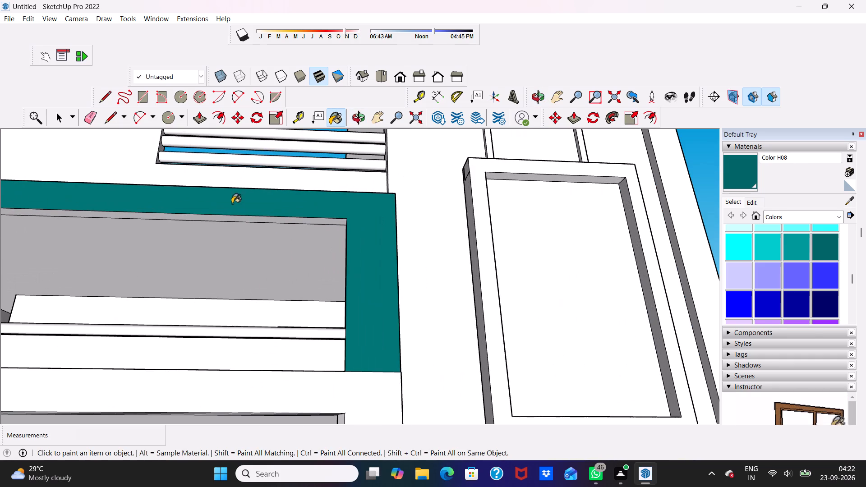
left_click(221, 221)
scroll(223, 220, "up", 4)
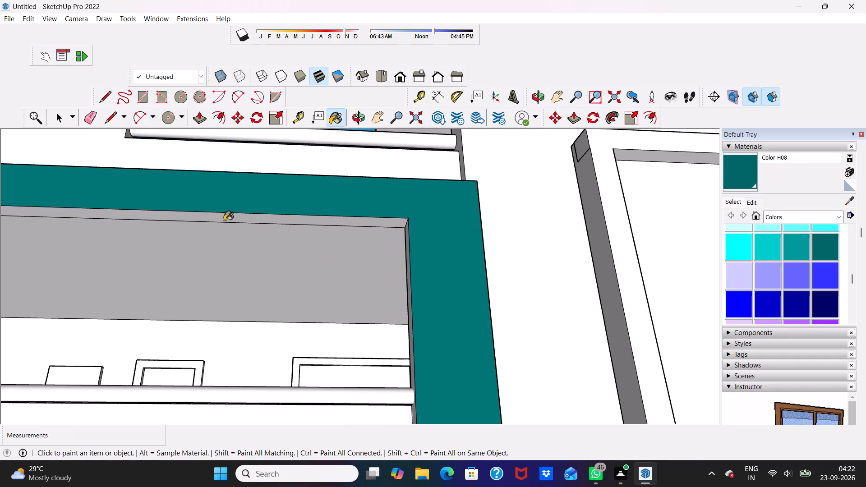
scroll(225, 222, "down", 2)
scroll(230, 215, "up", 1)
left_click(229, 218)
scroll(234, 213, "down", 4)
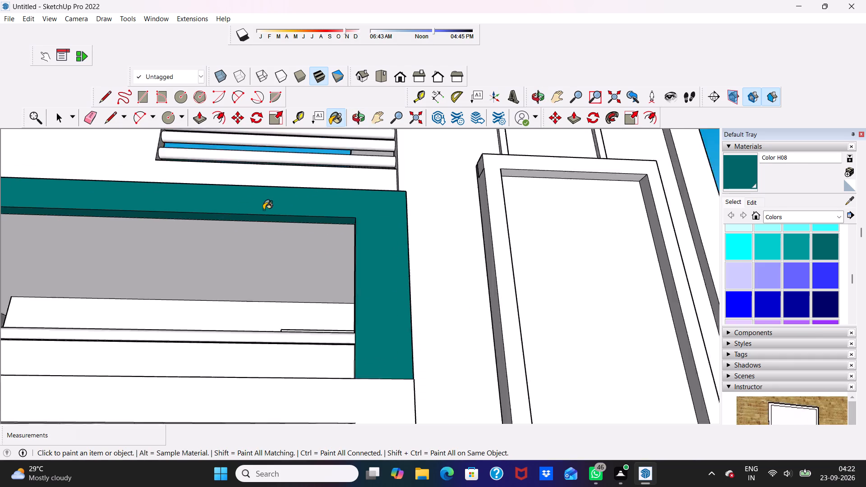
scroll(263, 210, "down", 1)
middle_click_drag(269, 205, 412, 245)
left_click(389, 262)
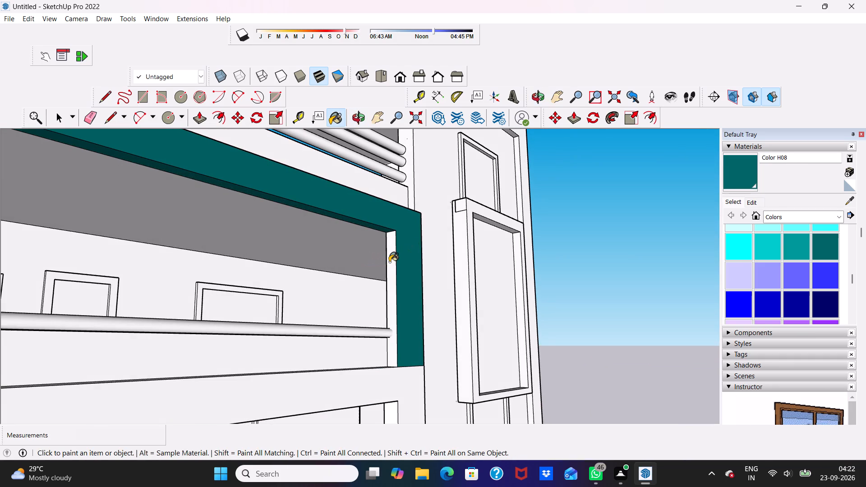
Paint the balcony frame's outer end face, at the corner away from the tower, with Color H08.
scroll(388, 256, "down", 9)
scroll(194, 236, "up", 4)
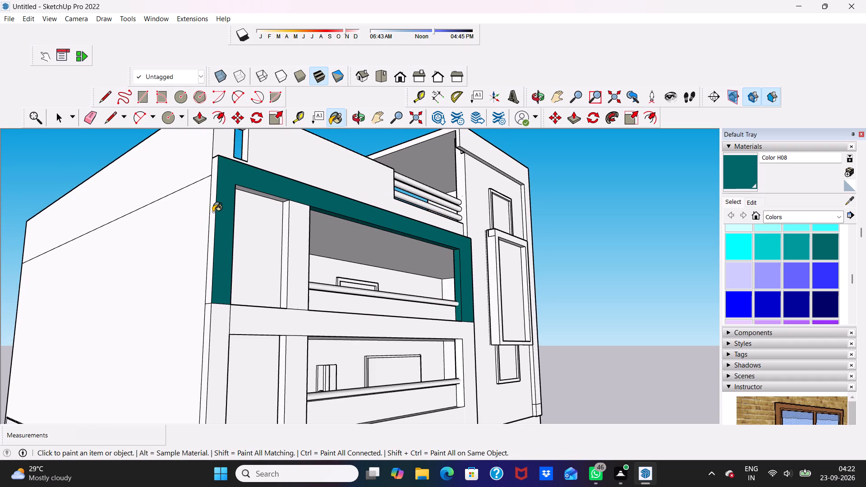
left_click(211, 206)
Paint the narrow top face of the second-floor balcony frame with Color H08.
middle_click_drag(215, 207, 214, 215)
scroll(215, 214, "down", 1)
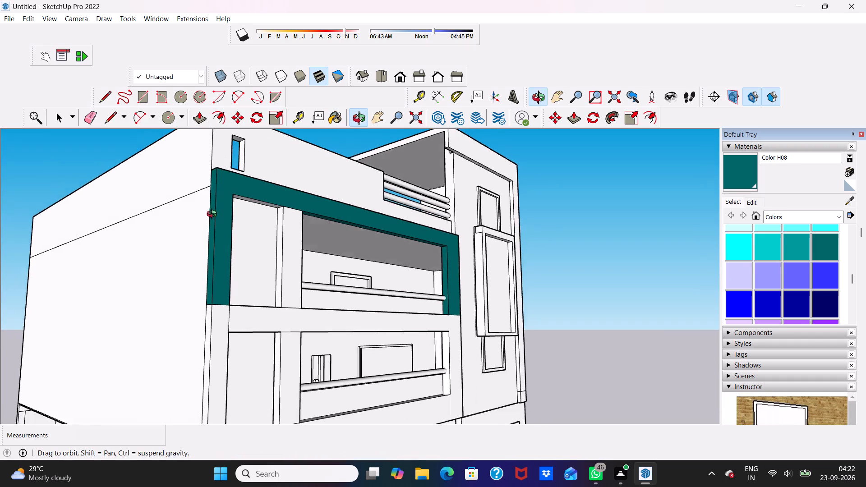
middle_click_drag(214, 215, 161, 294)
middle_click_drag(158, 296, 153, 297)
middle_click(150, 298)
scroll(149, 293, "up", 6)
scroll(199, 252, "up", 5)
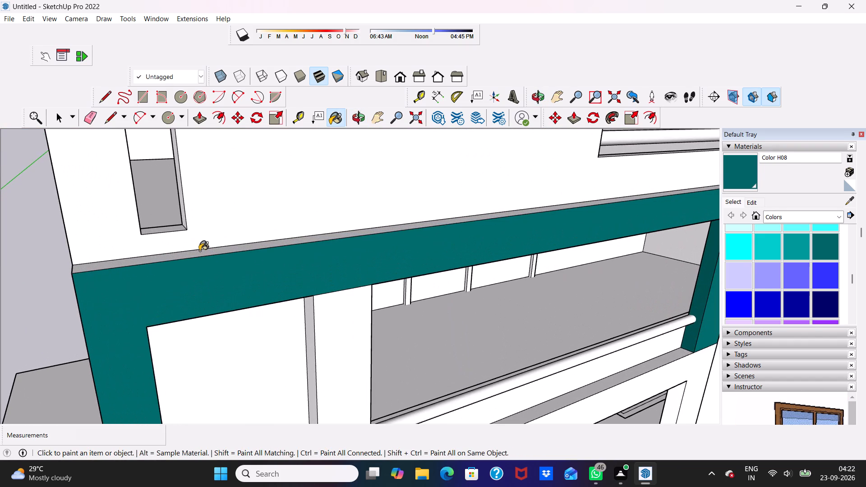
left_click(200, 252)
scroll(199, 251, "down", 5)
middle_click_drag(200, 254, 235, 165)
scroll(237, 170, "down", 6)
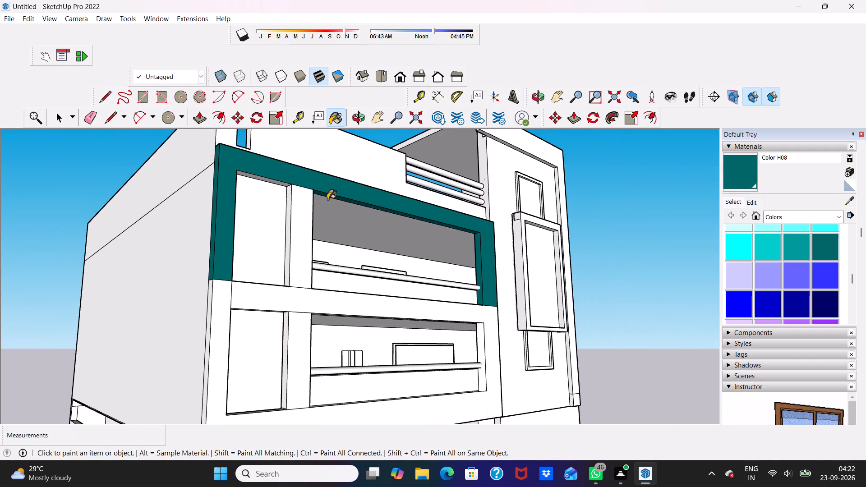
Paint the front faces of the first-floor balcony frame with magenta Color L11.
scroll(327, 198, "down", 4)
middle_click_drag(336, 227, 249, 227)
middle_click(249, 227)
scroll(249, 228, "down", 1)
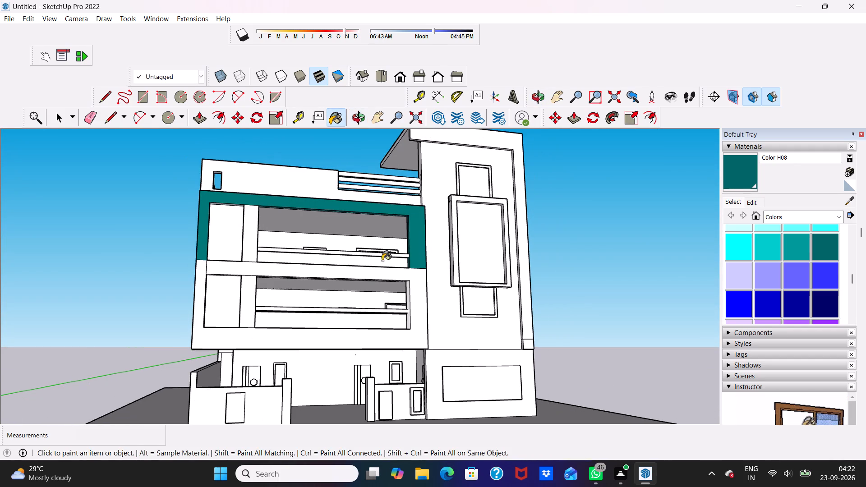
scroll(803, 249, "up", 3)
scroll(804, 249, "down", 1)
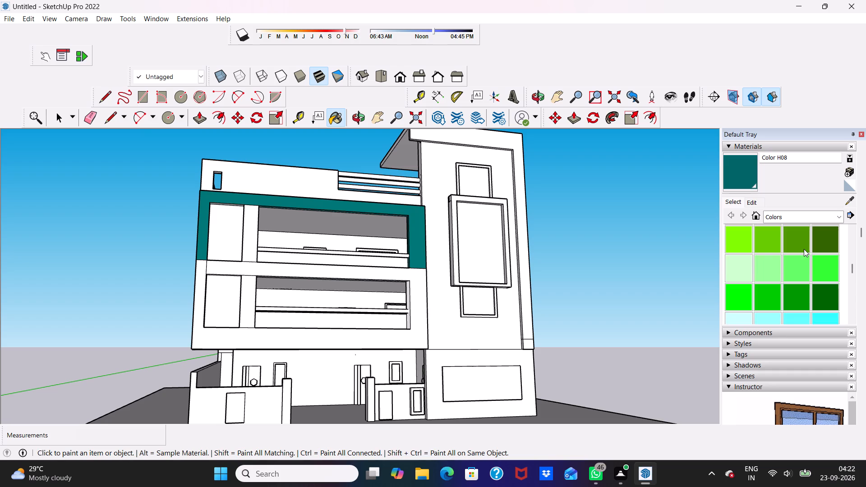
scroll(804, 249, "down", 5)
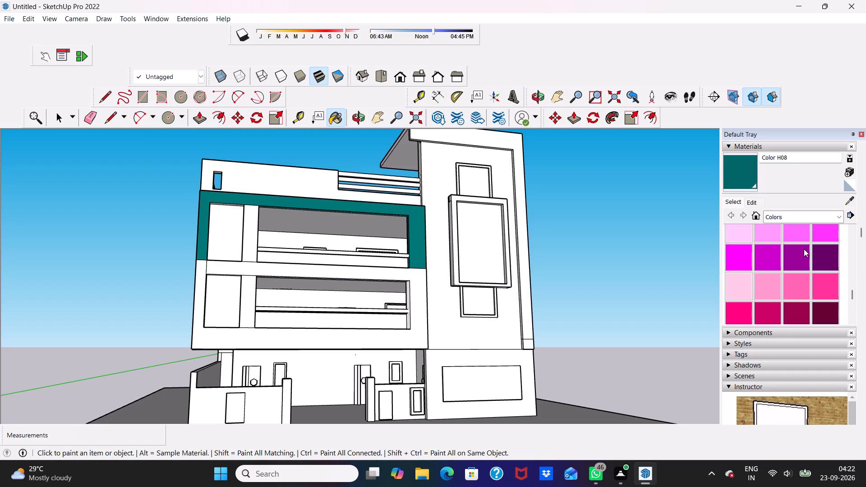
scroll(804, 249, "down", 2)
scroll(804, 249, "up", 1)
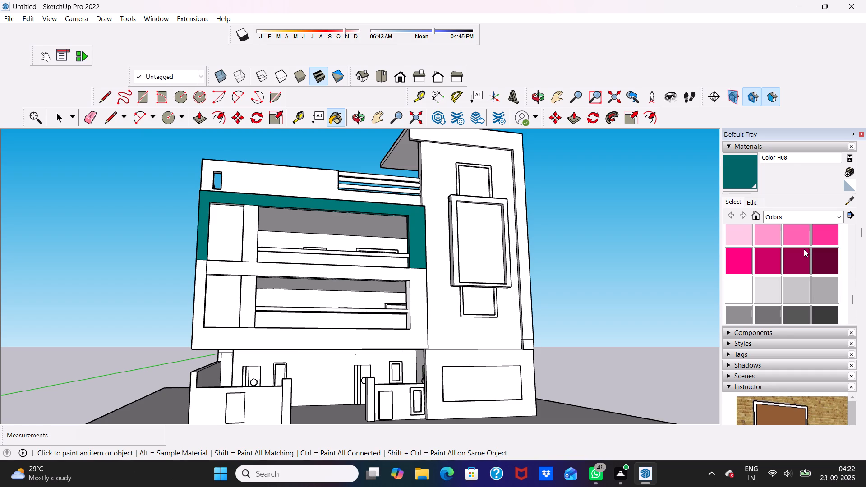
left_click(800, 256)
scroll(484, 330, "up", 4)
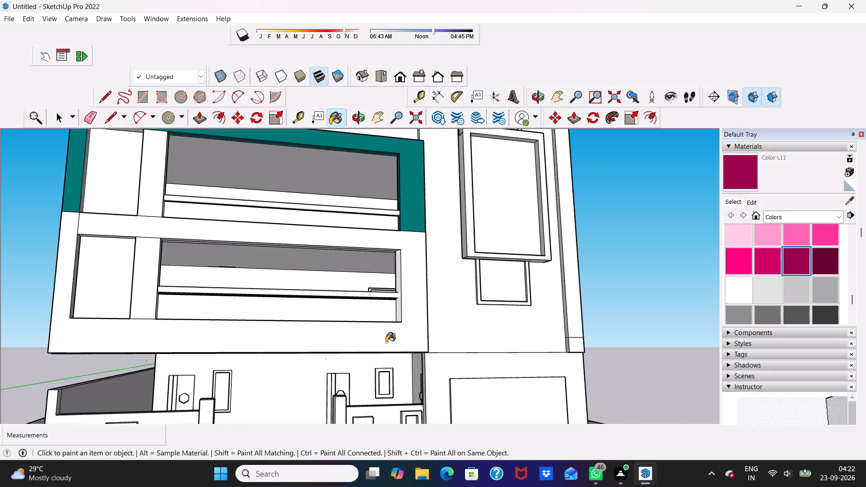
scroll(386, 342, "up", 2)
left_click(384, 221)
scroll(445, 242, "down", 6)
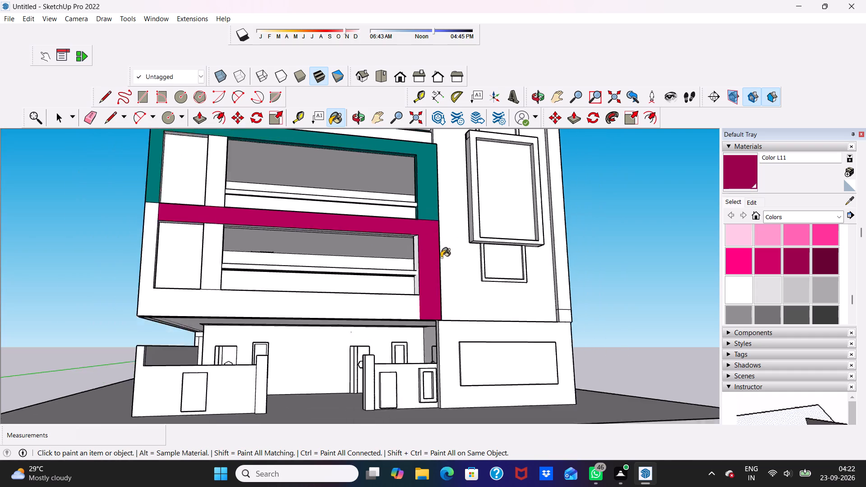
scroll(441, 257, "down", 2)
scroll(254, 259, "up", 7)
left_click(245, 236)
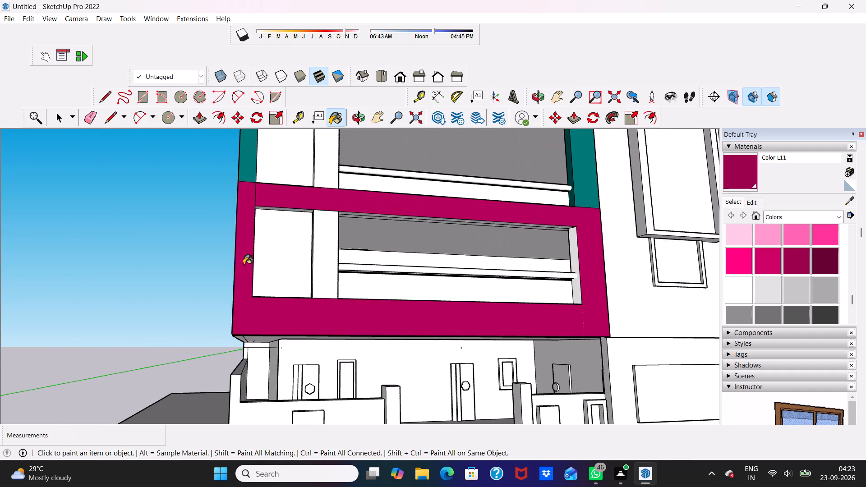
Paint the first-floor frame's inner side face farthest from the tower and the narrow opening's bottom ledge with Color L11.
scroll(244, 265, "up", 5)
scroll(246, 265, "down", 3)
scroll(327, 244, "down", 6)
middle_click_drag(370, 259, 292, 303)
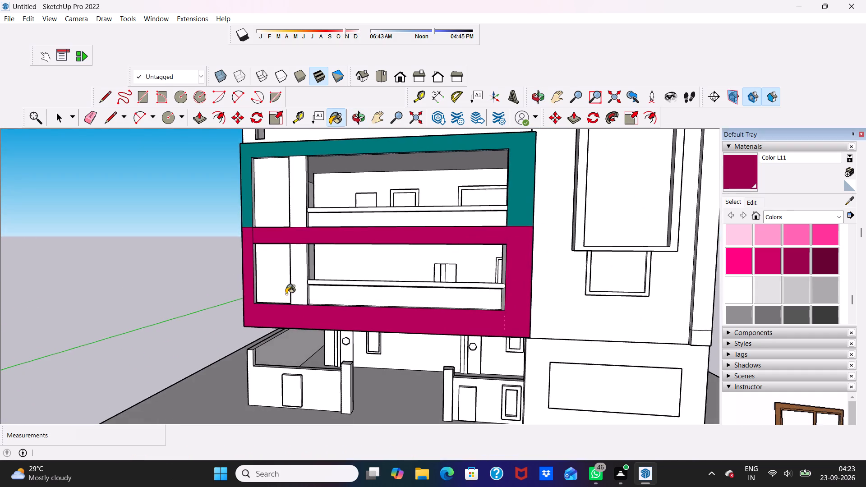
scroll(265, 257, "up", 11)
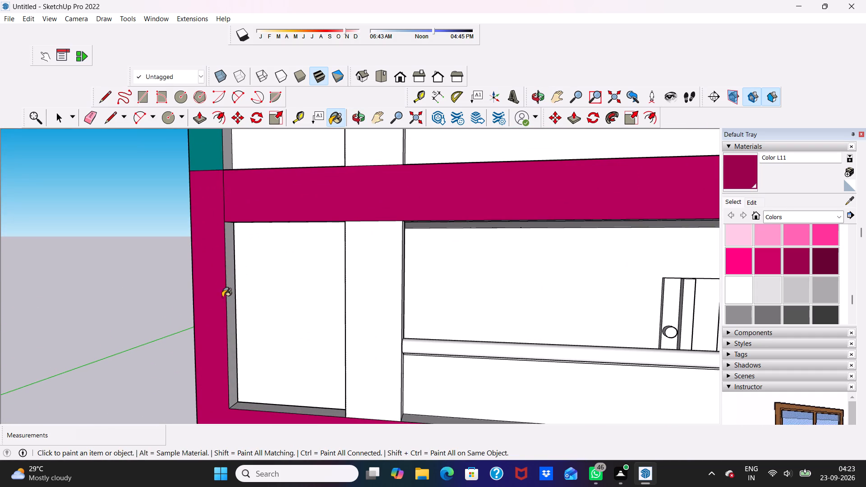
left_click(230, 298)
scroll(230, 298, "down", 5)
scroll(253, 334, "up", 2)
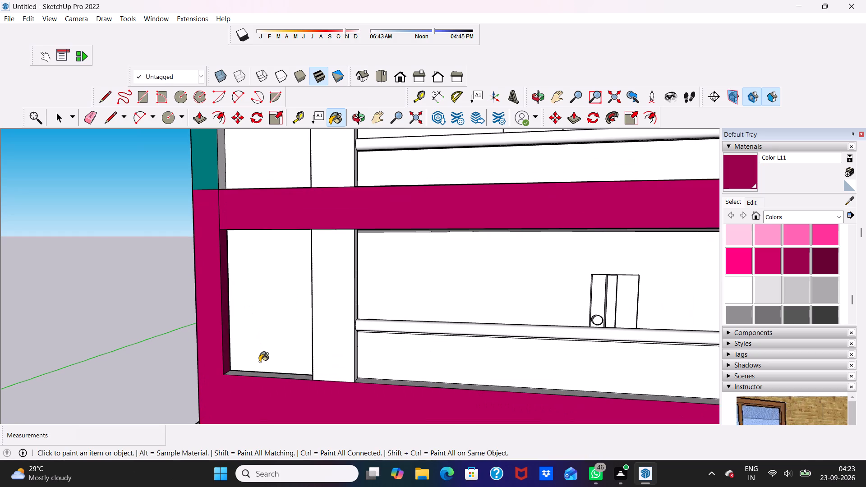
left_click(261, 372)
scroll(261, 370, "down", 2)
scroll(259, 375, "up", 7)
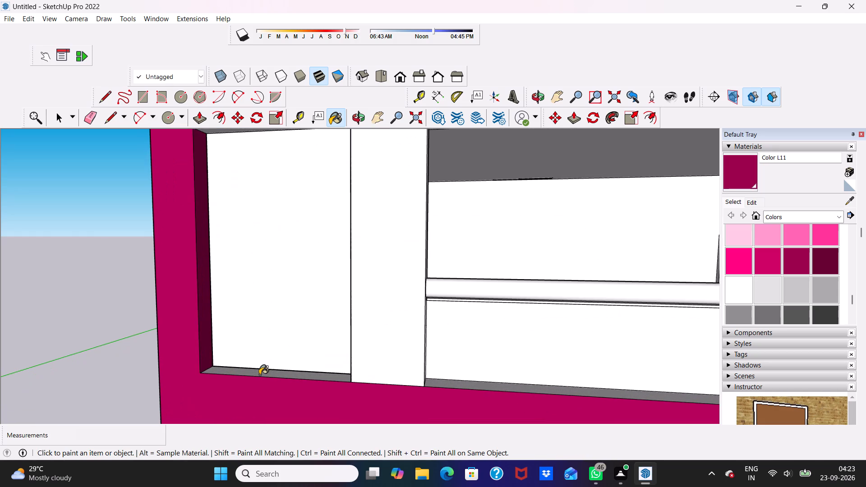
left_click(259, 374)
scroll(259, 373, "down", 5)
scroll(425, 317, "down", 3)
Paint the wide opening's bottom ledge and its inner side face nearest the tower with Color L11 on the first-floor frame.
scroll(433, 332, "up", 4)
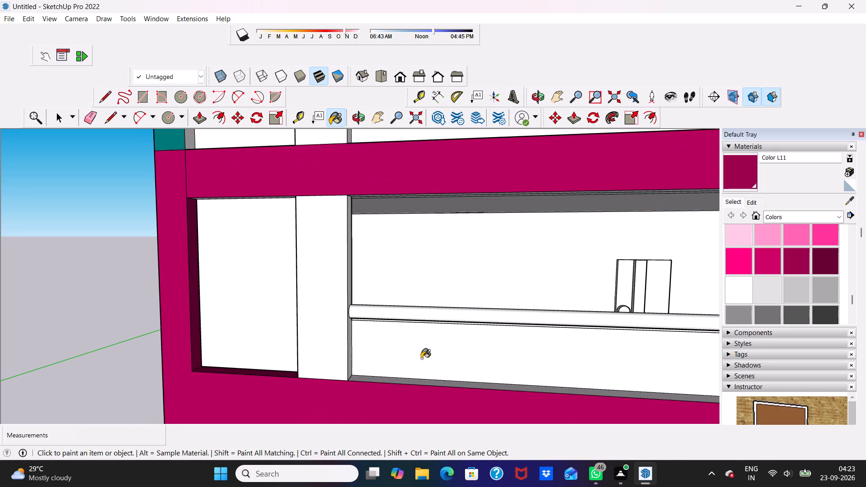
left_click(415, 379)
scroll(400, 357, "down", 4)
scroll(412, 377, "up", 6)
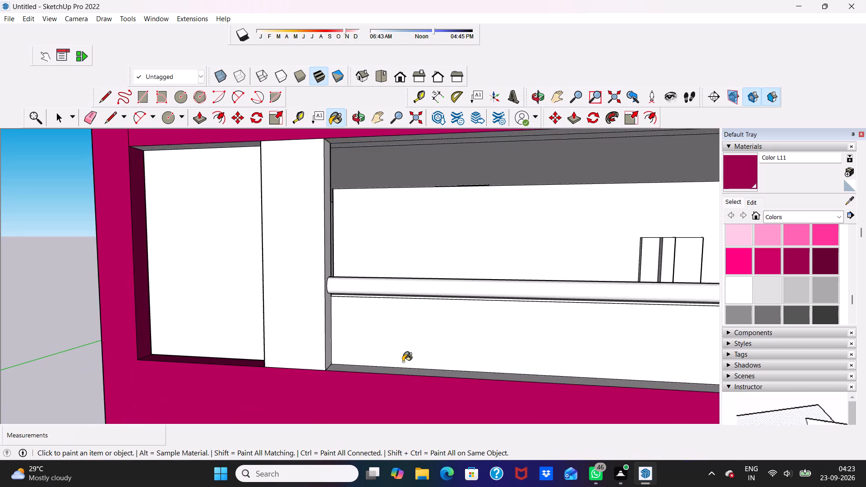
scroll(403, 362, "up", 1)
left_click(392, 375)
scroll(392, 362, "down", 11)
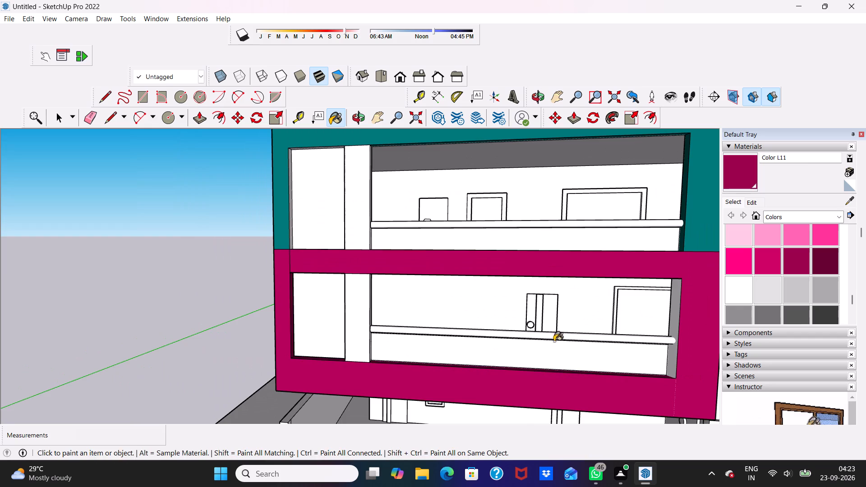
middle_click_drag(555, 343, 628, 316)
scroll(667, 287, "up", 3)
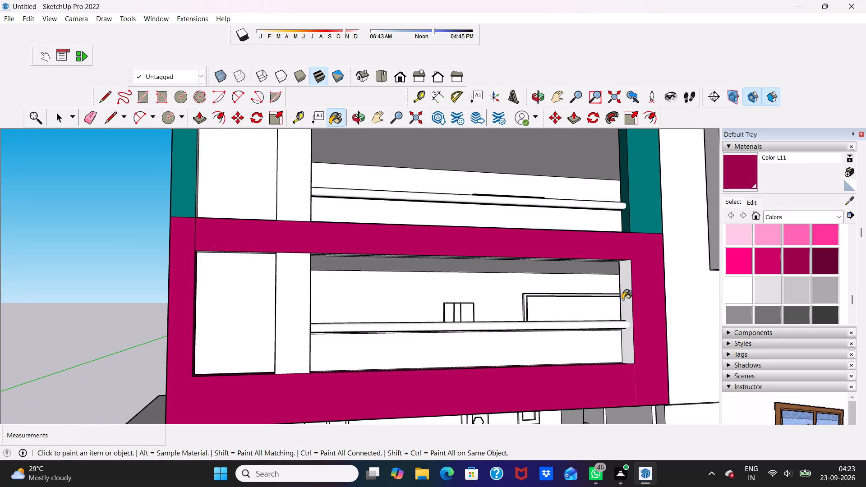
left_click(622, 300)
scroll(497, 346, "down", 3)
Paint the front and both side faces of the first-floor balcony pillar with Color L11, leaving the adjacent wall panel unpainted.
scroll(350, 316, "up", 1)
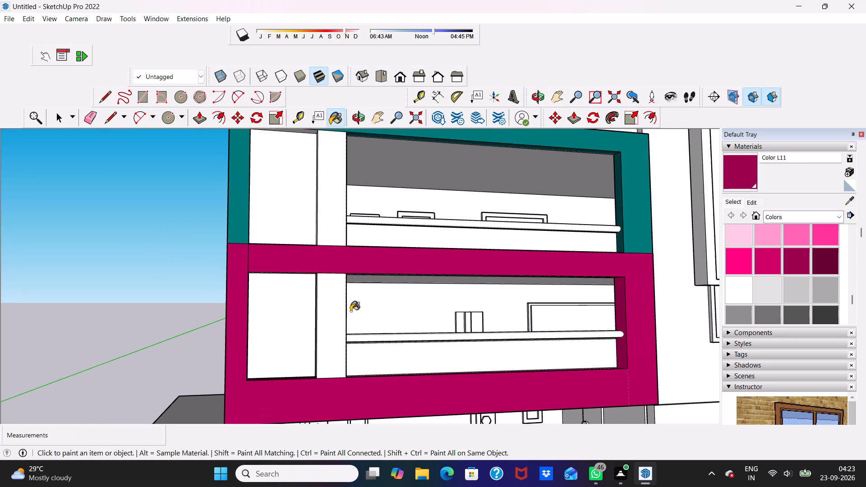
left_click(335, 332)
middle_click_drag(335, 329, 185, 329)
scroll(186, 328, "up", 1)
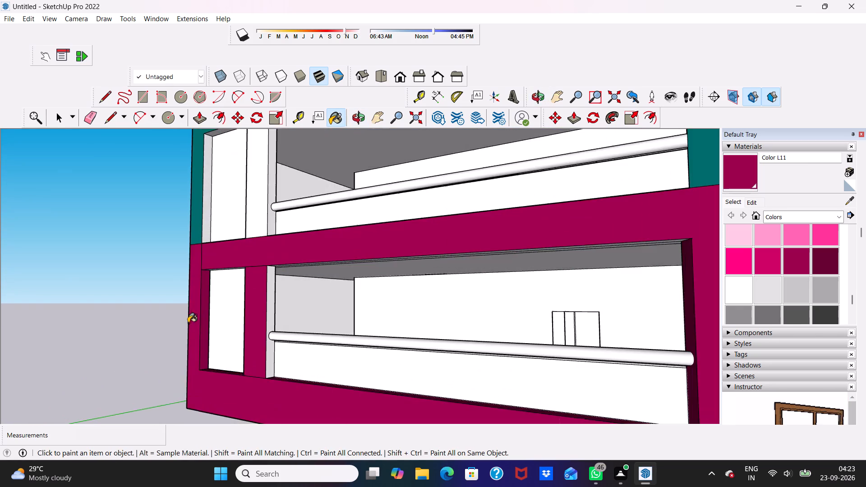
scroll(188, 323, "up", 4)
left_click(290, 305)
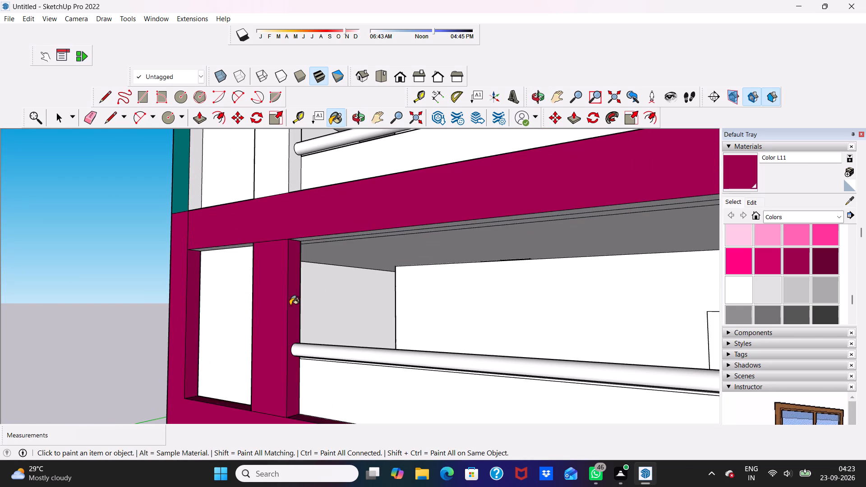
middle_click_drag(272, 313, 424, 294)
middle_click(425, 294)
scroll(344, 282, "up", 5)
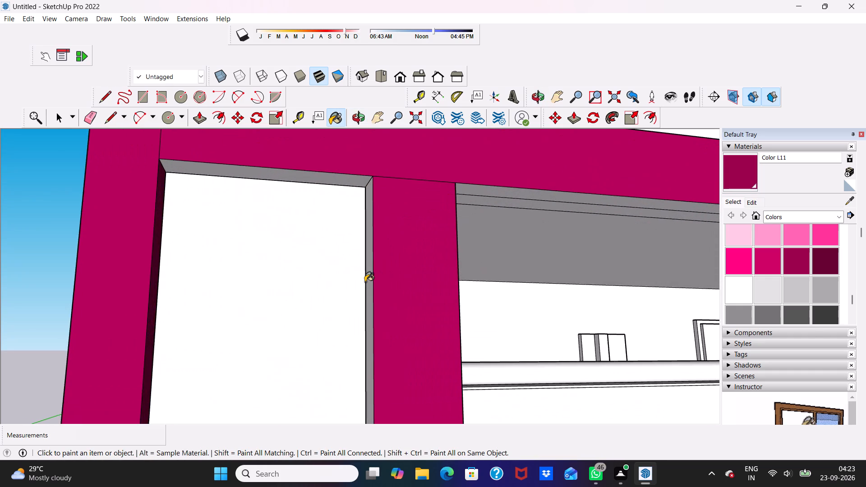
left_click(365, 282)
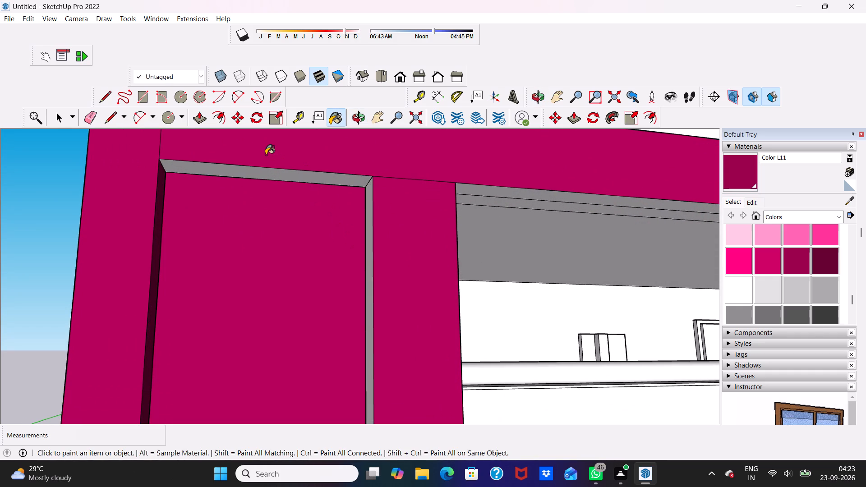
key("ctrl+z")
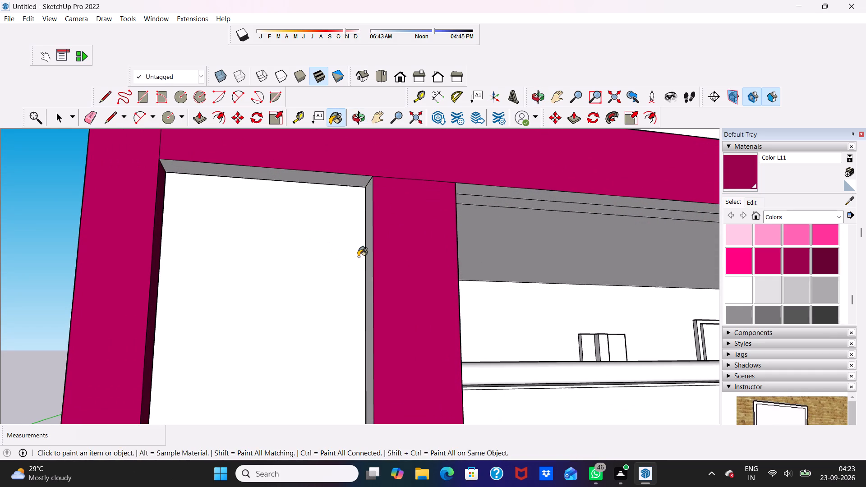
left_click(367, 263)
Paint the top inner faces of the narrow and wide openings in the first-floor frame with Color L11.
scroll(323, 177, "up", 1)
left_click(324, 177)
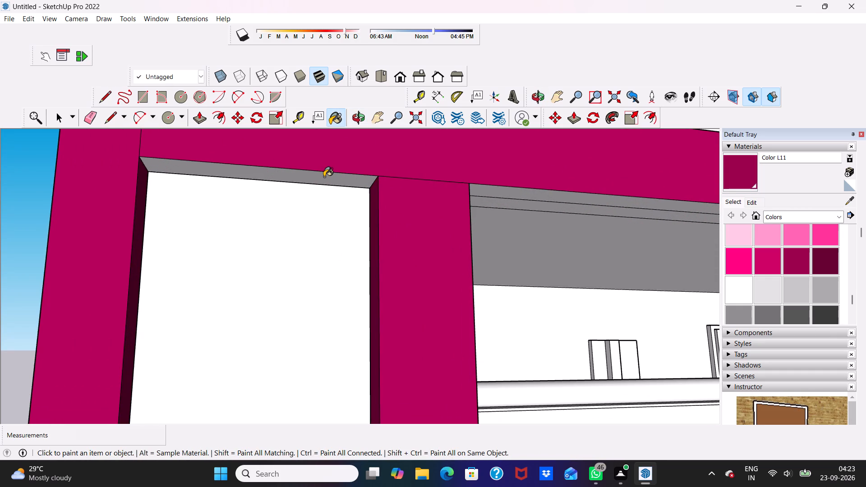
scroll(324, 176, "down", 2)
scroll(324, 176, "up", 1)
scroll(326, 178, "down", 7)
scroll(481, 188, "up", 5)
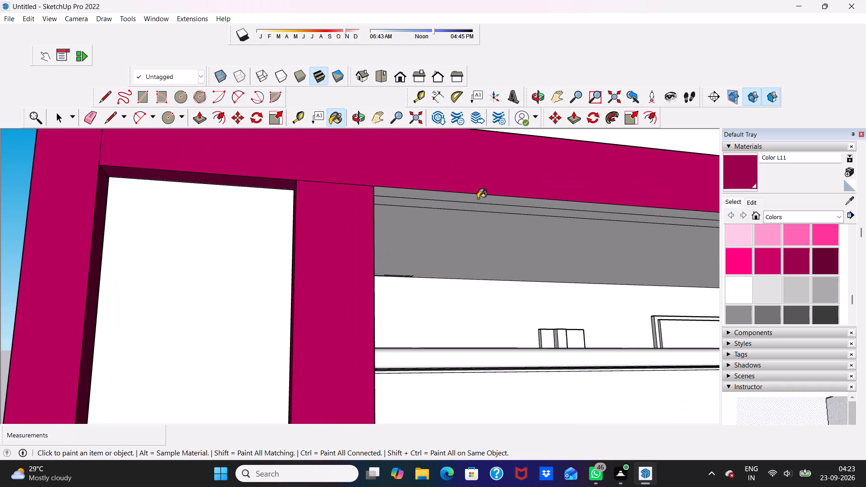
left_click(478, 198)
scroll(480, 195, "down", 14)
Paint the long underside strip of the first-floor balcony frame with Color L11.
scroll(645, 185, "up", 5)
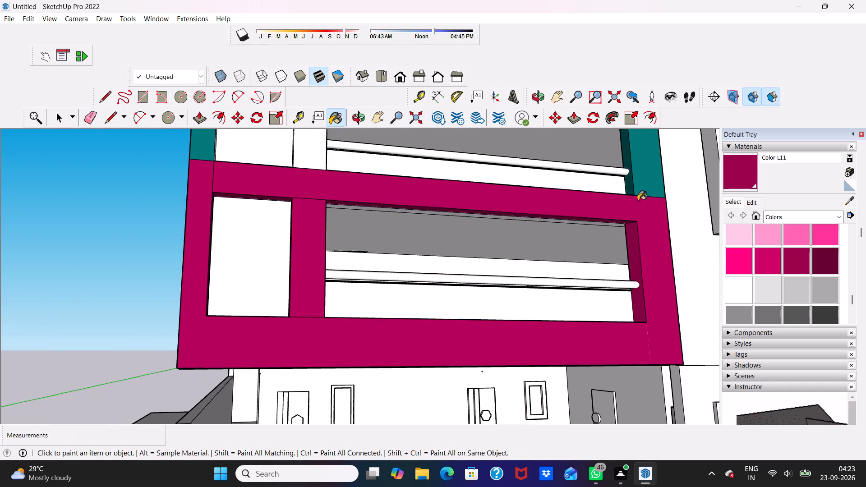
scroll(630, 221, "up", 6)
scroll(629, 221, "down", 4)
middle_click_drag(571, 307, 372, 349)
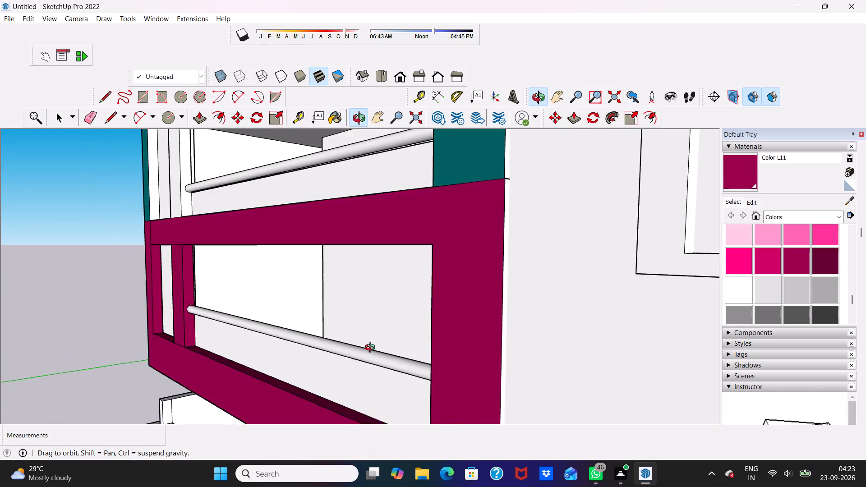
middle_click_drag(372, 349, 571, 236)
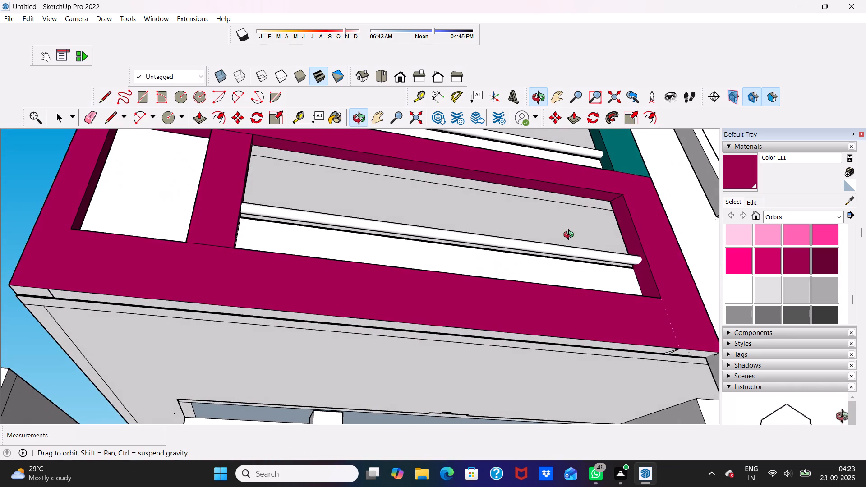
middle_click_drag(571, 236, 571, 235)
middle_click_drag(571, 235, 483, 234)
scroll(425, 268, "up", 3)
left_click(387, 331)
scroll(390, 319, "down", 5)
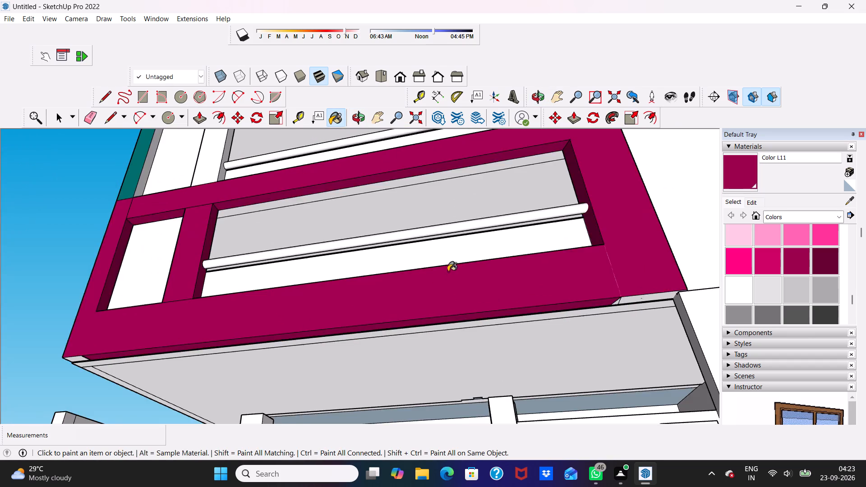
scroll(448, 271, "down", 4)
Paint the remaining underside pieces at both ends of the first-floor balcony frame with Color L11.
middle_click(486, 275)
scroll(488, 277, "up", 4)
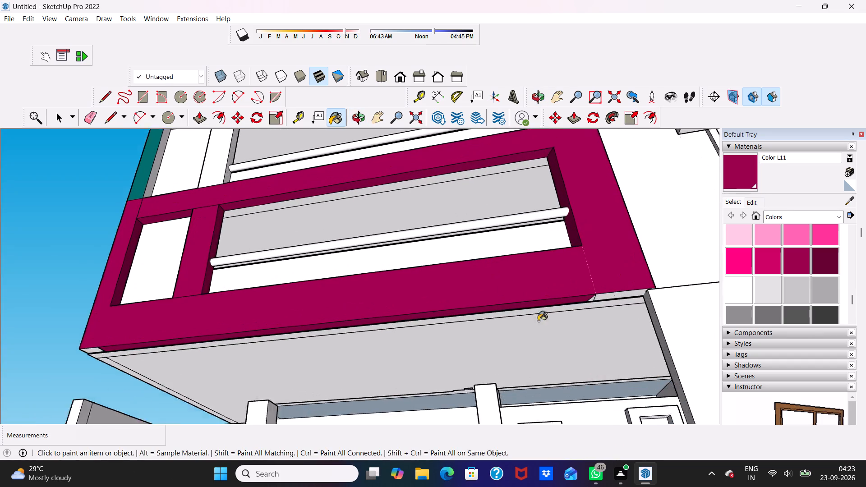
scroll(538, 321, "up", 1)
left_click(630, 291)
scroll(626, 297, "up", 5)
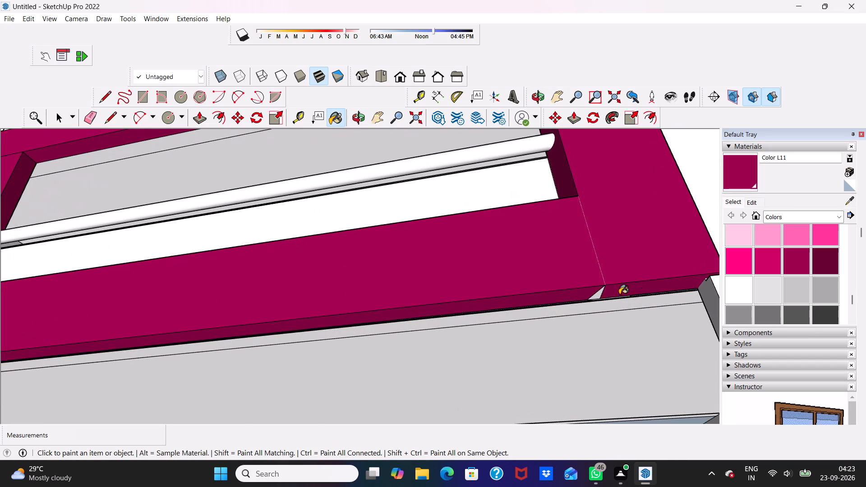
left_click(597, 293)
scroll(597, 294, "down", 2)
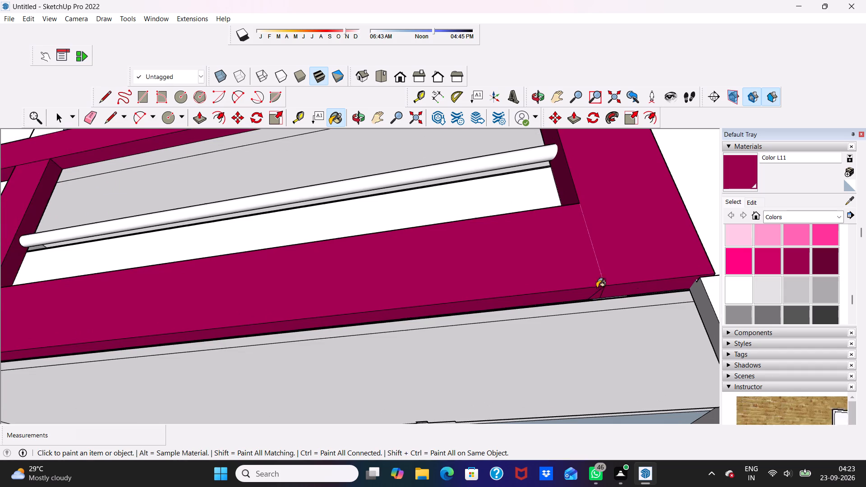
scroll(567, 263, "down", 9)
scroll(199, 331, "up", 4)
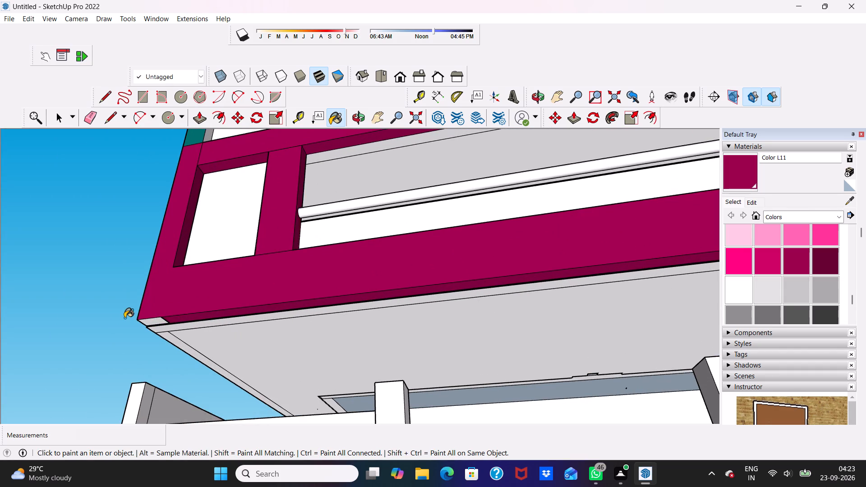
left_click(157, 323)
scroll(157, 320, "down", 4)
middle_click_drag(175, 318, 235, 411)
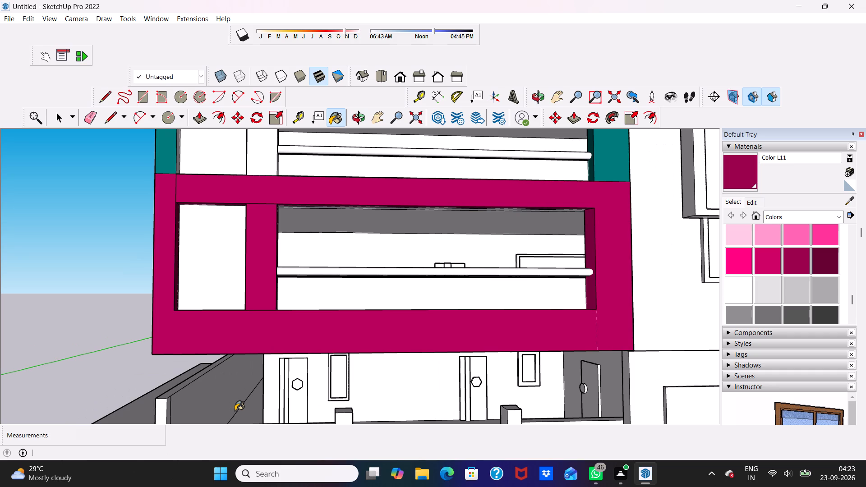
Paint the front and both side faces of the second-floor balcony pillar with Color H08.
scroll(235, 411, "up", 1)
scroll(228, 388, "down", 5)
scroll(258, 437, "down", 2)
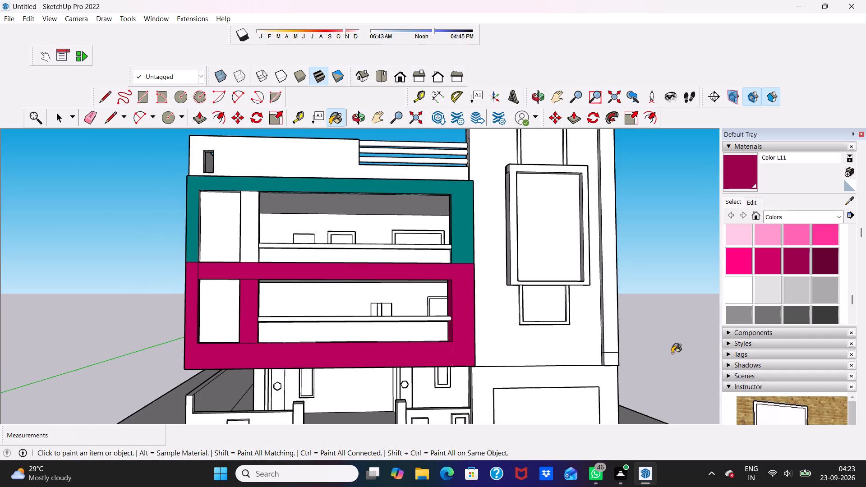
scroll(811, 244, "up", 4)
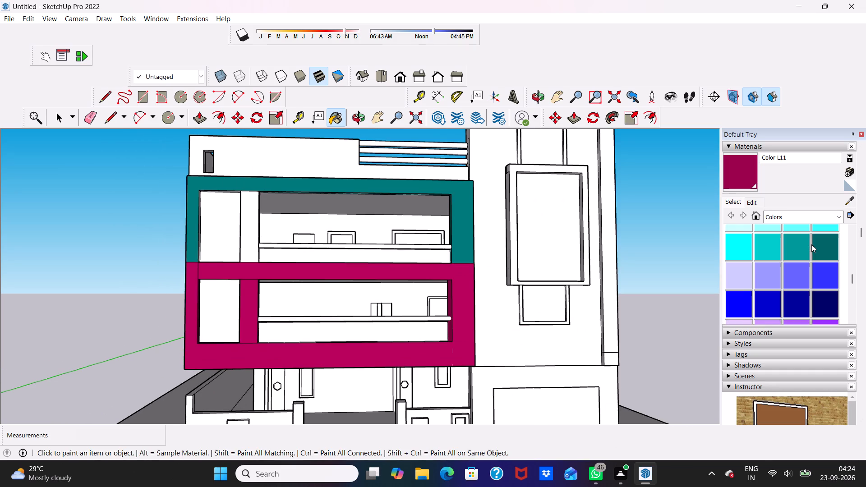
left_click(833, 246)
scroll(576, 268, "up", 3)
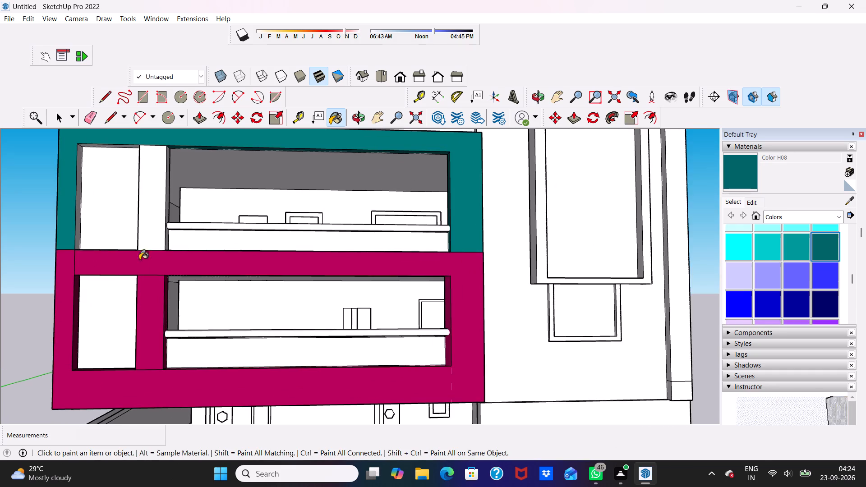
scroll(87, 178, "up", 2)
left_click(156, 194)
scroll(177, 206, "up", 2)
middle_click_drag(177, 206, 175, 202)
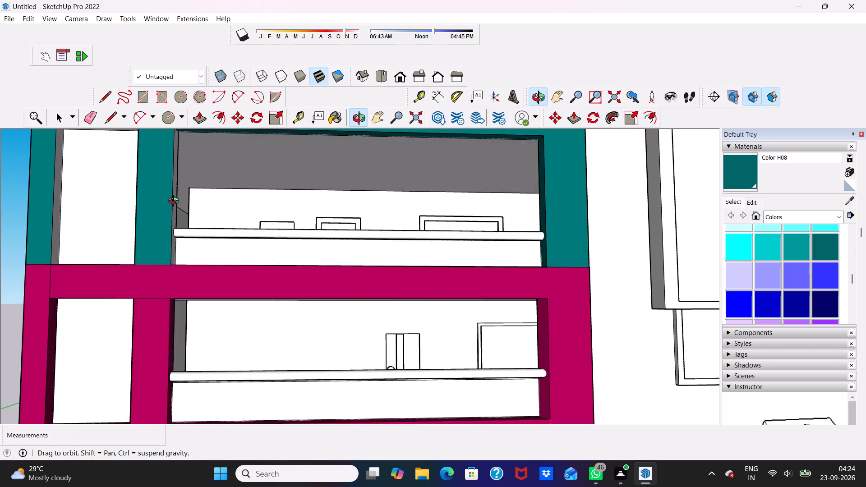
middle_click_drag(175, 202, 128, 226)
left_click(161, 201)
middle_click_drag(157, 203, 275, 200)
scroll(171, 206, "up", 3)
middle_click_drag(171, 206, 207, 216)
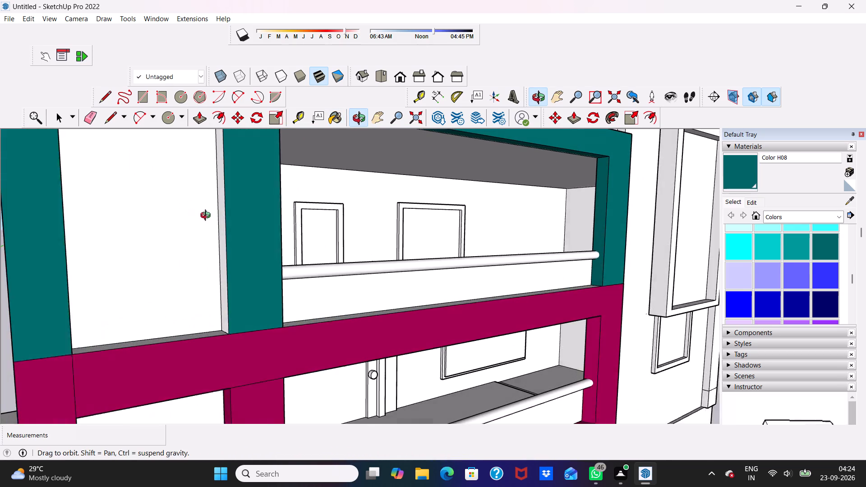
middle_click_drag(207, 216, 210, 217)
left_click(232, 230)
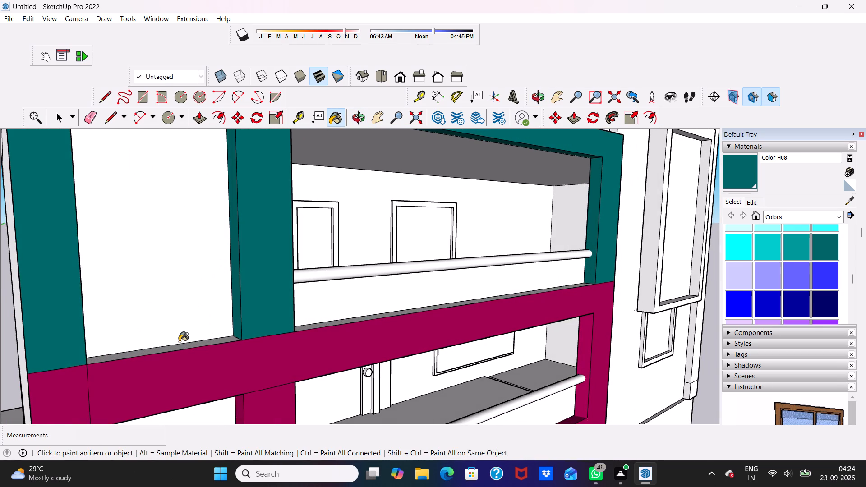
Paint the sill and the outer inner-side face of the second-floor frame's narrow opening with Color H08, leaving the wall panel unpainted.
left_click(179, 343)
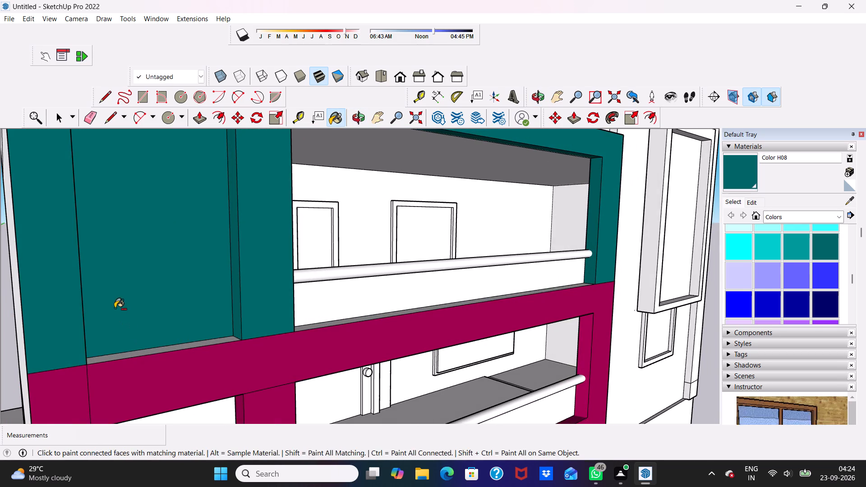
key("ctrl+z")
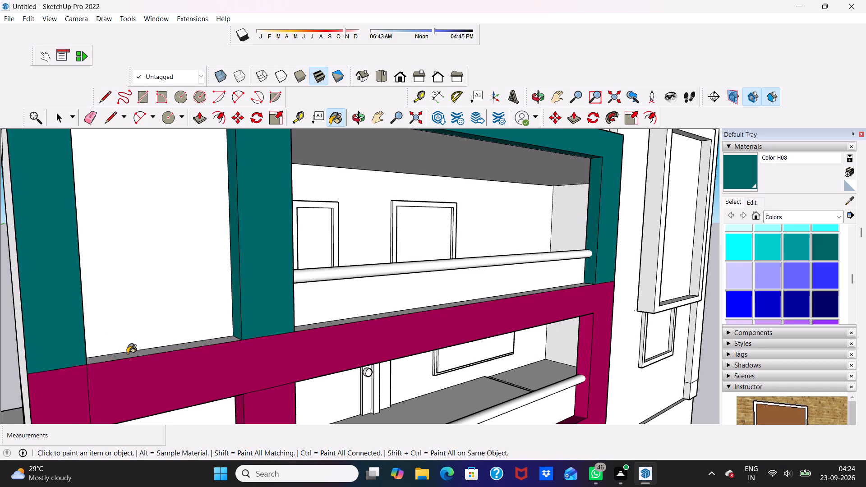
left_click(127, 354)
middle_click_drag(127, 351, 0, 322)
scroll(92, 255, "up", 4)
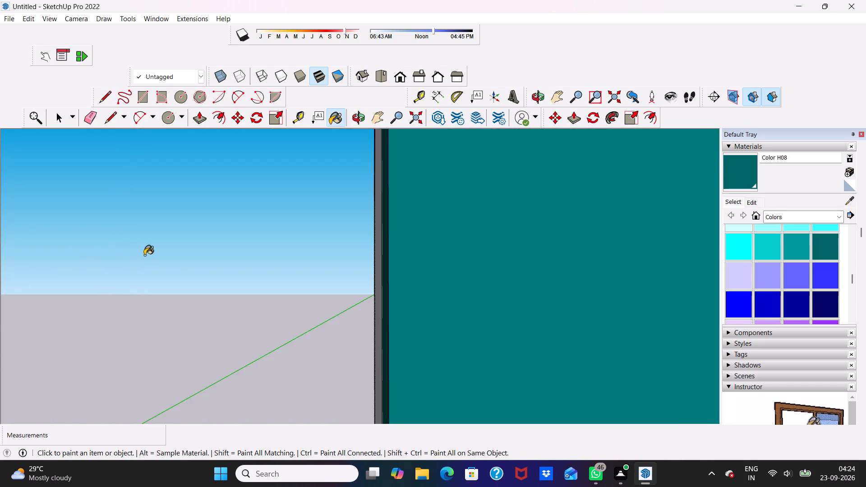
scroll(147, 253, "down", 4)
scroll(201, 212, "down", 1)
left_click(170, 215)
Paint the top inner face of the narrow opening in the second-floor balcony frame with Color H08.
scroll(170, 215, "down", 2)
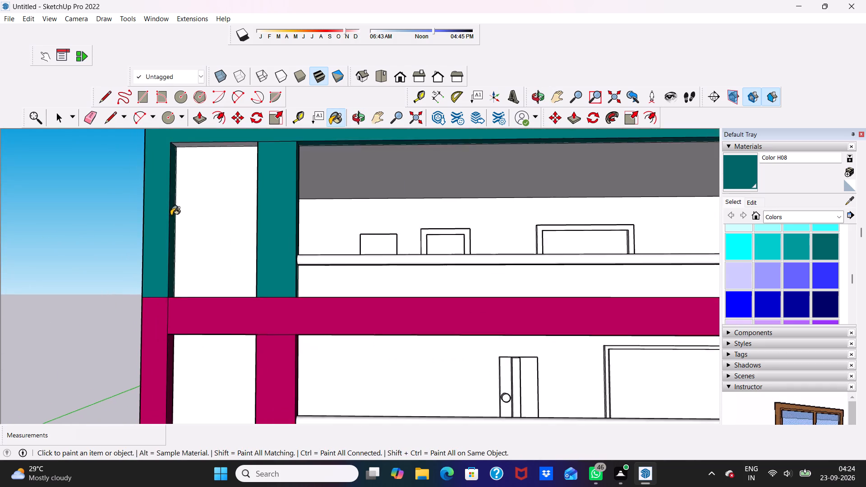
scroll(171, 216, "down", 5)
middle_click_drag(171, 216, 183, 168)
scroll(192, 160, "up", 5)
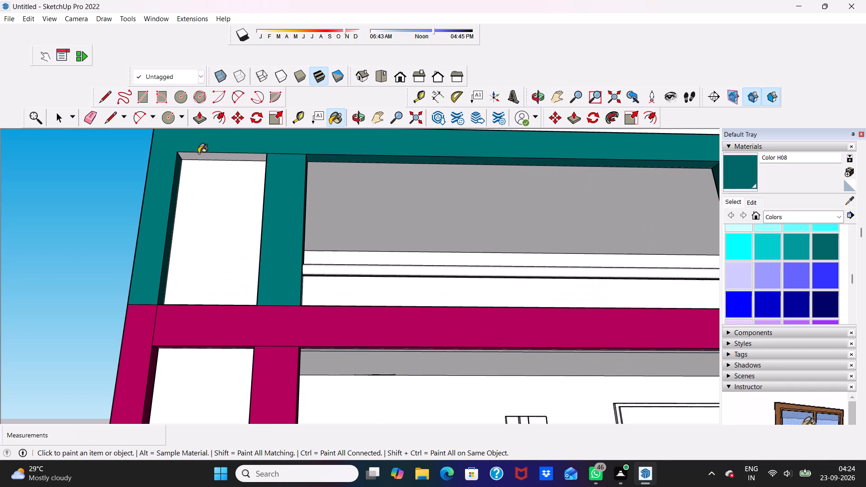
left_click(198, 153)
scroll(196, 157, "up", 2)
left_click(196, 157)
scroll(196, 158, "down", 5)
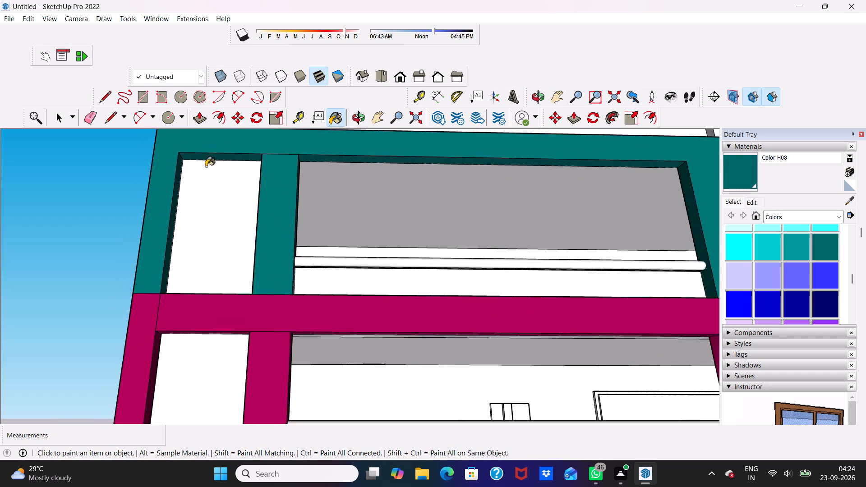
Paint the outer end face of the first-floor balcony frame, on the side away from the tower, with Color L11.
middle_click_drag(206, 167, 398, 205)
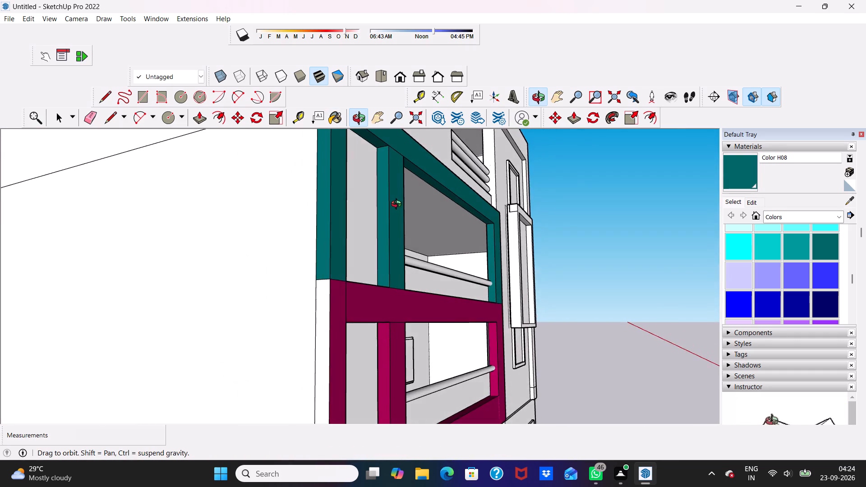
middle_click_drag(398, 205, 329, 153)
scroll(327, 150, "up", 1)
scroll(321, 154, "down", 2)
scroll(390, 203, "down", 2)
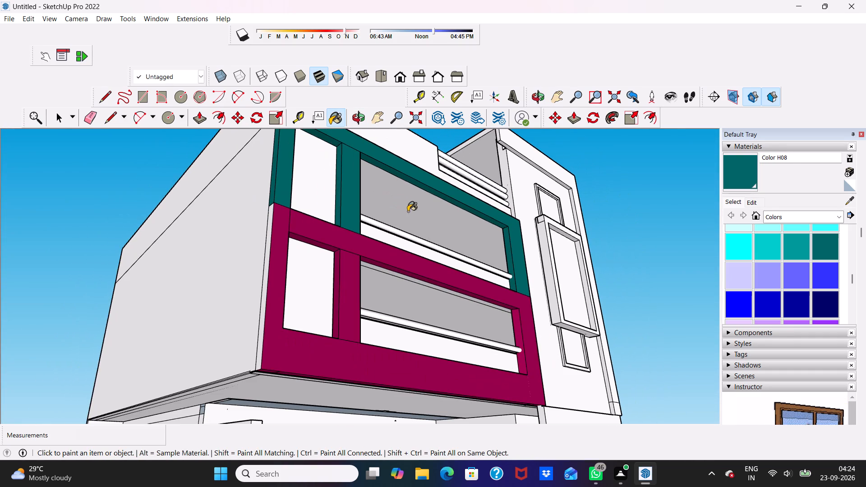
scroll(802, 280, "down", 4)
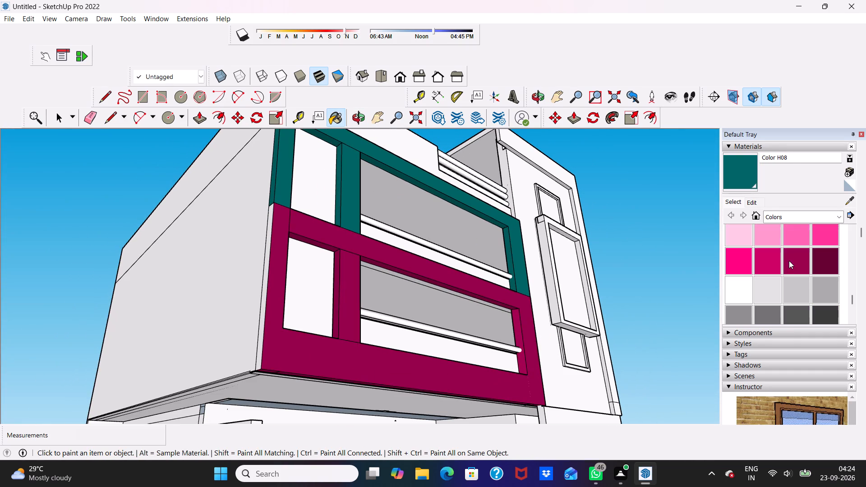
left_click(788, 258)
scroll(372, 295, "up", 2)
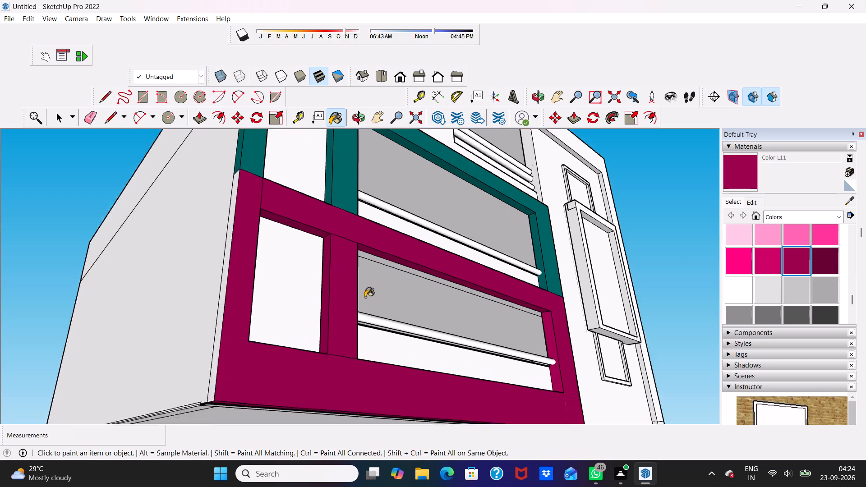
scroll(365, 297, "up", 3)
scroll(236, 292, "down", 2)
middle_click_drag(137, 302, 252, 326)
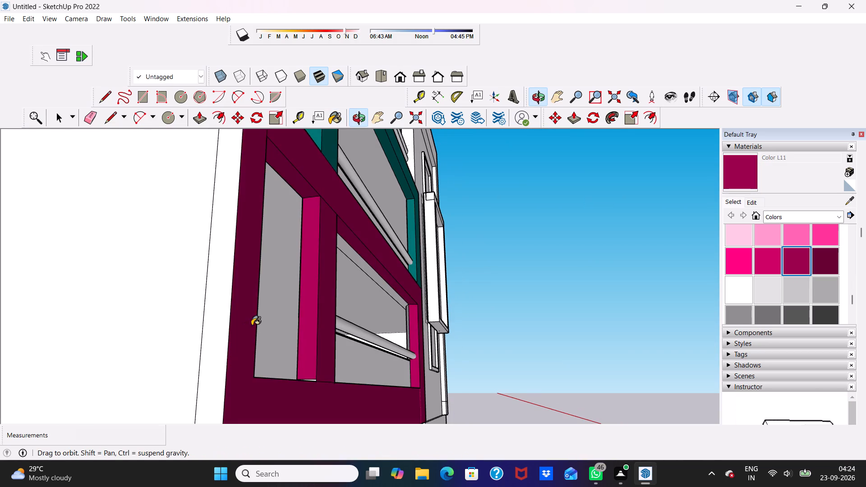
left_click(213, 302)
scroll(213, 302, "down", 8)
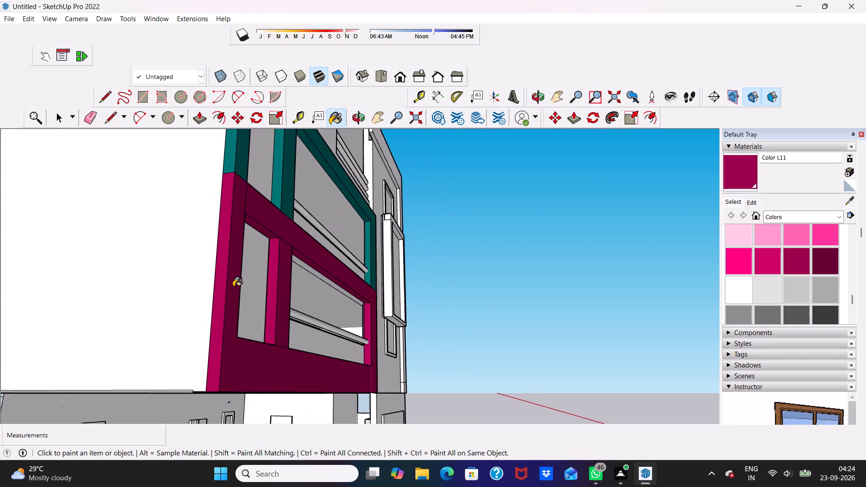
Paint the first-floor balcony frame's thin end face beside the tower wall with Color L11.
middle_click_drag(233, 287, 0, 288)
middle_click_drag(506, 285, 288, 288)
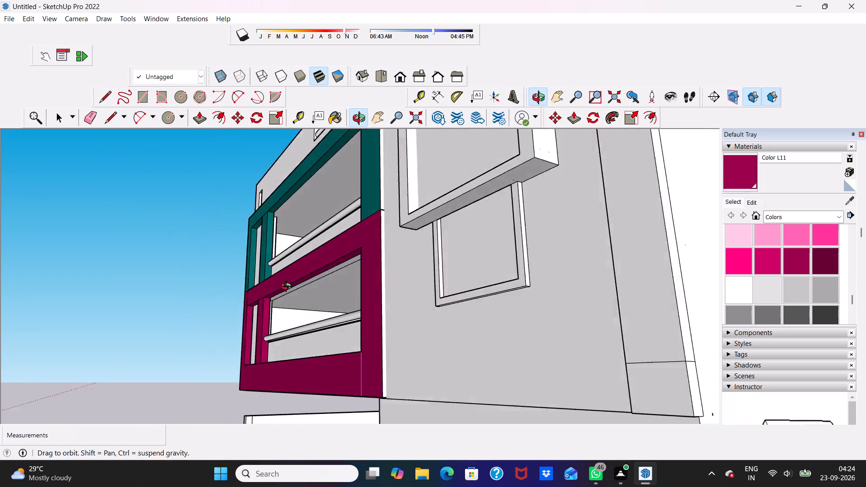
middle_click_drag(288, 288, 274, 292)
scroll(357, 298, "up", 10)
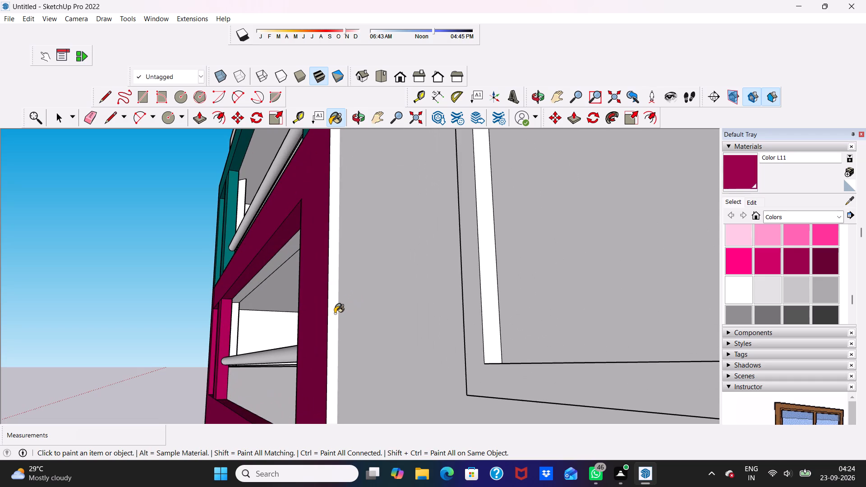
left_click(335, 314)
scroll(336, 317, "down", 8)
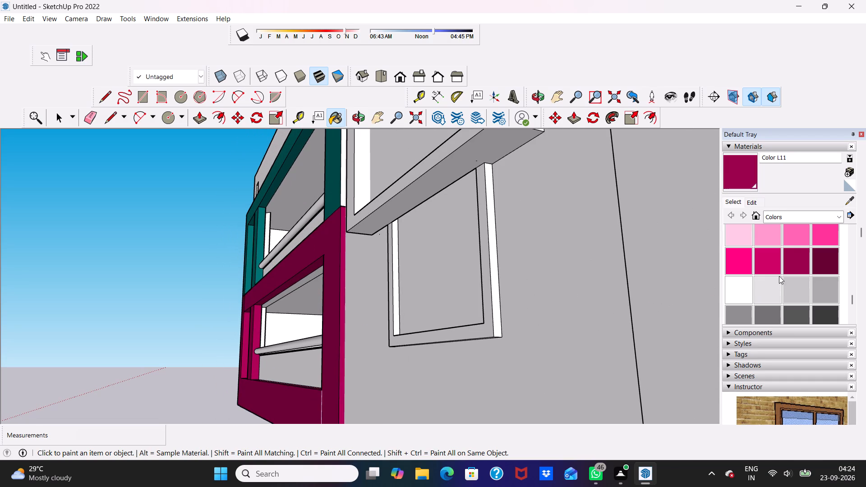
Paint the second-floor balcony frame's thin end face beside the tower wall with Color H08.
scroll(779, 276, "down", 3)
scroll(781, 265, "up", 8)
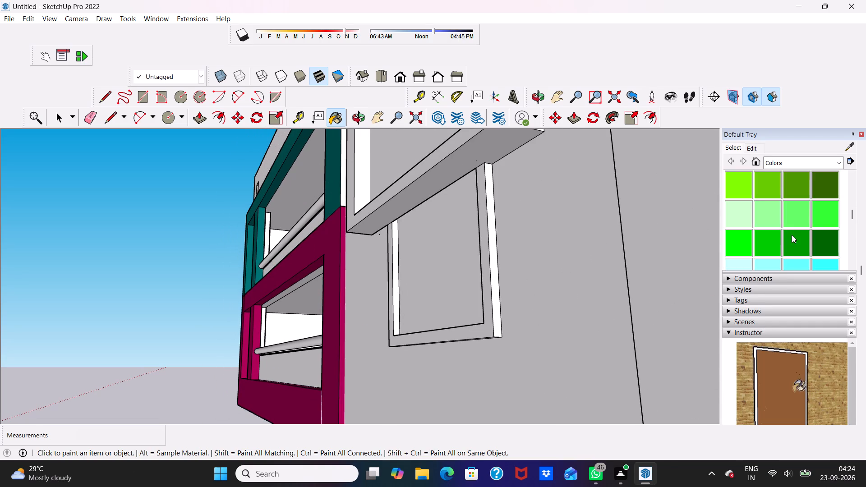
scroll(802, 239, "down", 2)
left_click(828, 195)
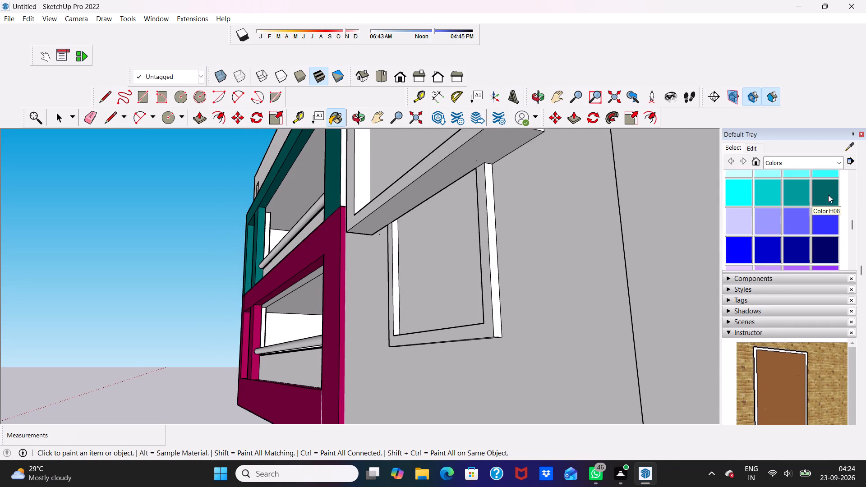
scroll(668, 239, "down", 4)
scroll(315, 281, "up", 5)
scroll(384, 153, "up", 1)
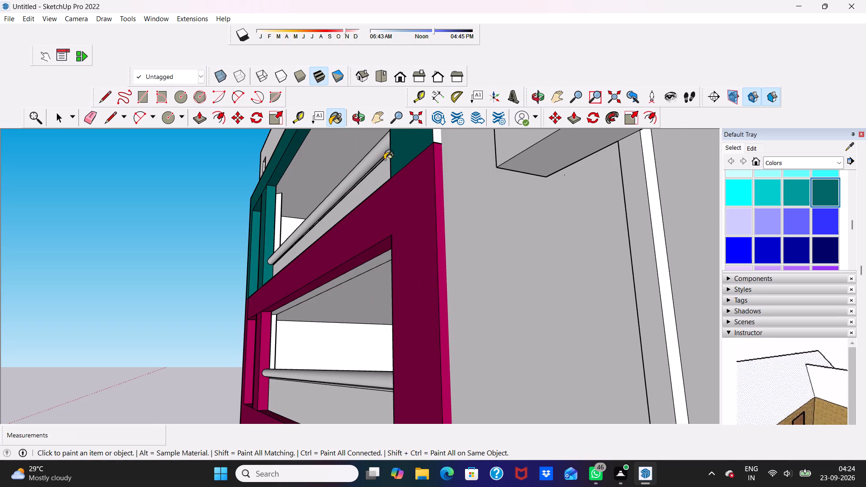
scroll(393, 207, "down", 6)
scroll(419, 180, "up", 6)
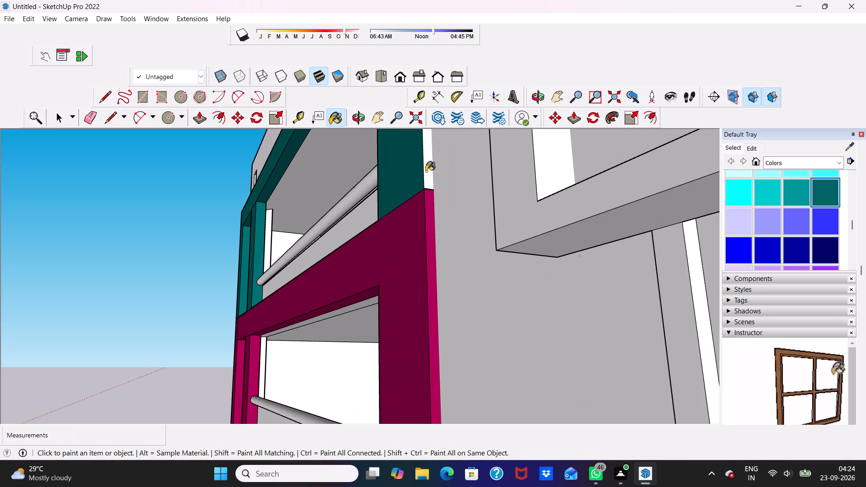
left_click(426, 171)
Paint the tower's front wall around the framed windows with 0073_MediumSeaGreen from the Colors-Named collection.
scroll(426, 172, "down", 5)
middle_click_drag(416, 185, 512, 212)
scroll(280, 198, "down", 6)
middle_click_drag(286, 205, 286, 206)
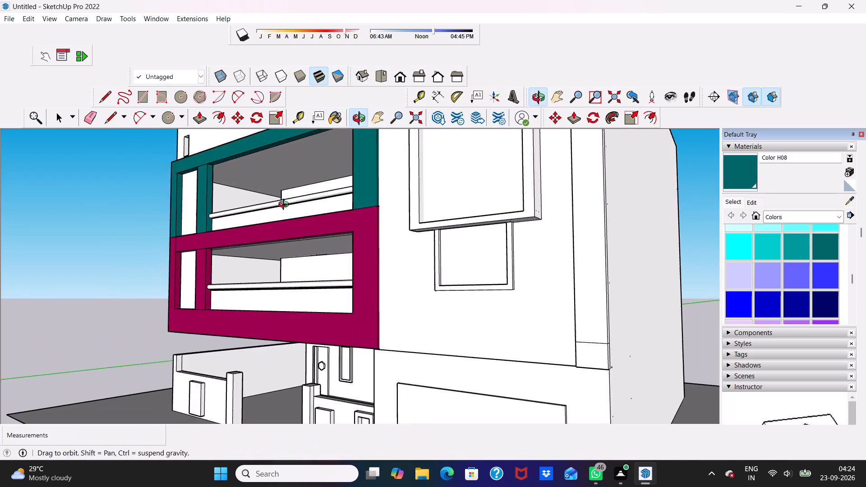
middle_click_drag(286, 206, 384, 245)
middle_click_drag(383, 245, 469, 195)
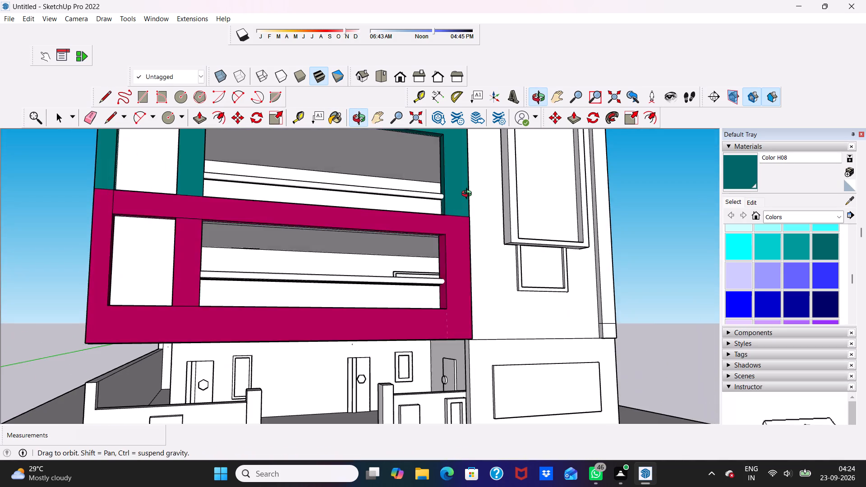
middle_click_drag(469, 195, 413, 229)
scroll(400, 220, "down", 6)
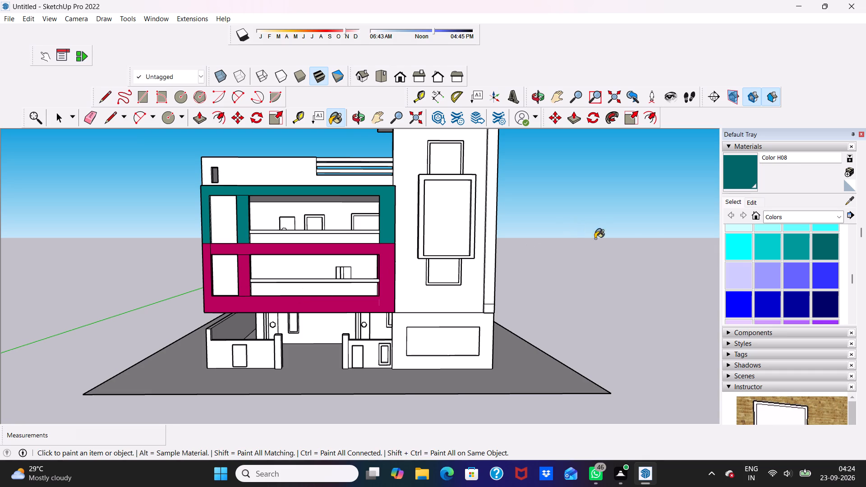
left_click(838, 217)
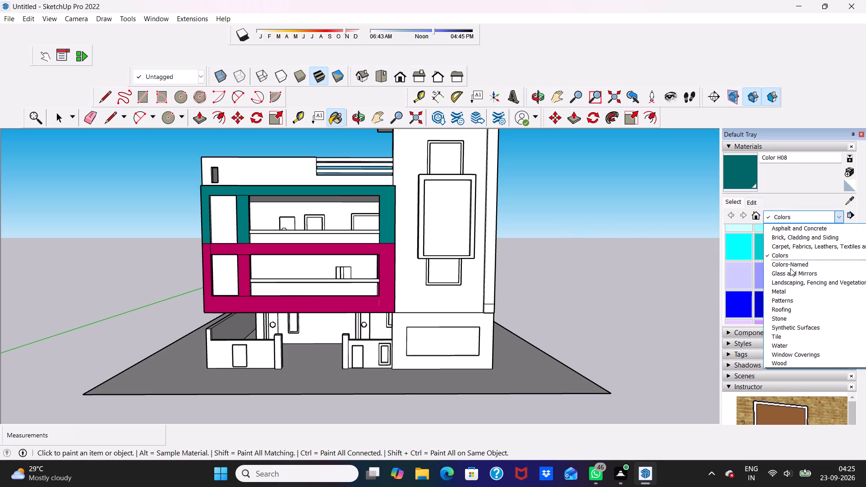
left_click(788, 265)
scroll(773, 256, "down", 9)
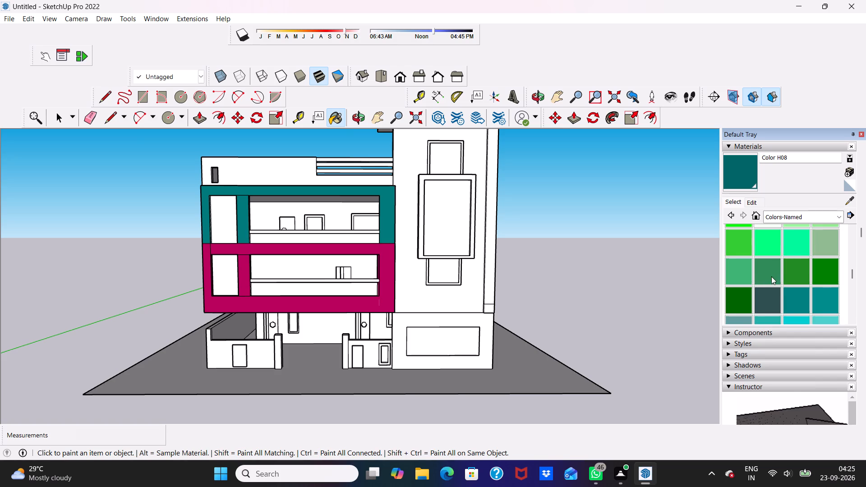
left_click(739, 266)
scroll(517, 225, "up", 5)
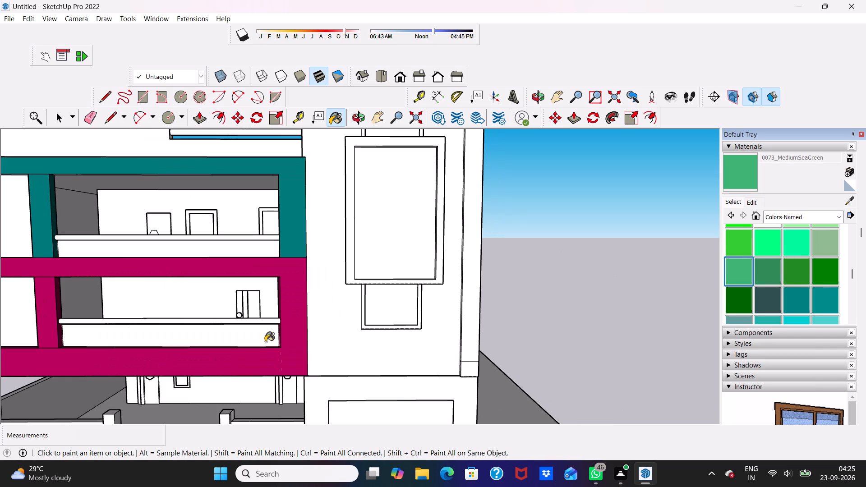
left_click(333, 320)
Paint the tower's front wall around the framed windows with 0074_SeaGreen.
scroll(389, 303, "down", 1)
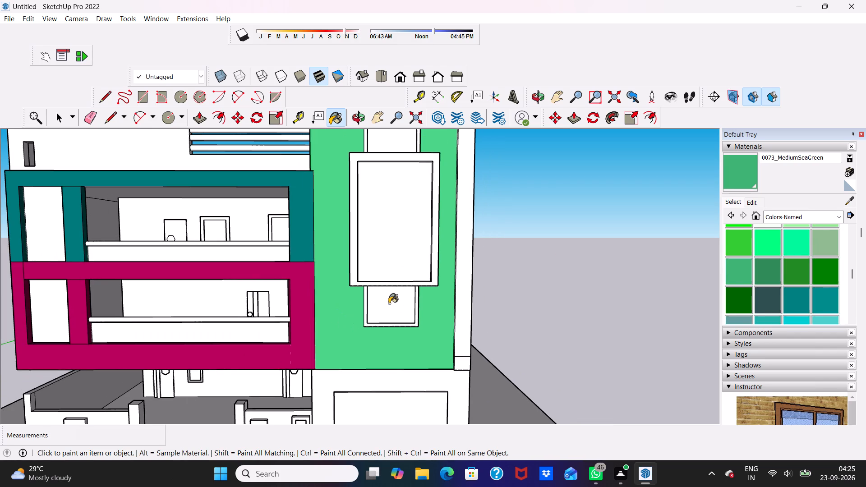
scroll(738, 258, "down", 1)
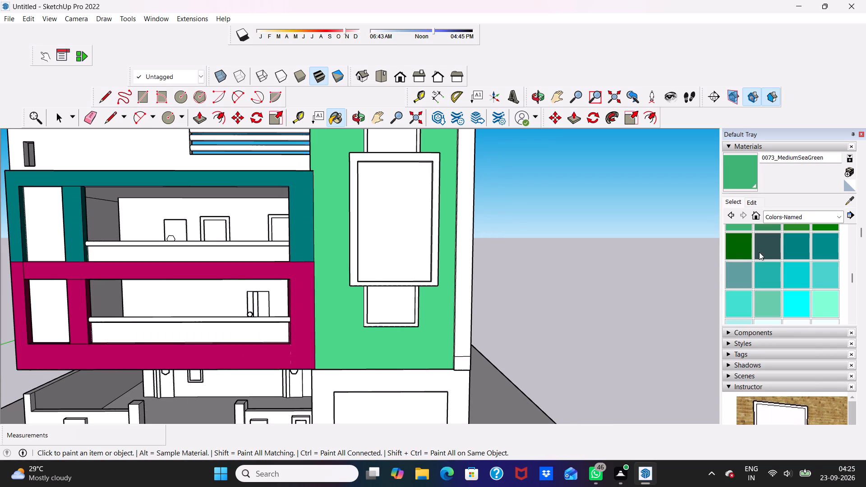
scroll(765, 246, "up", 2)
scroll(768, 253, "down", 1)
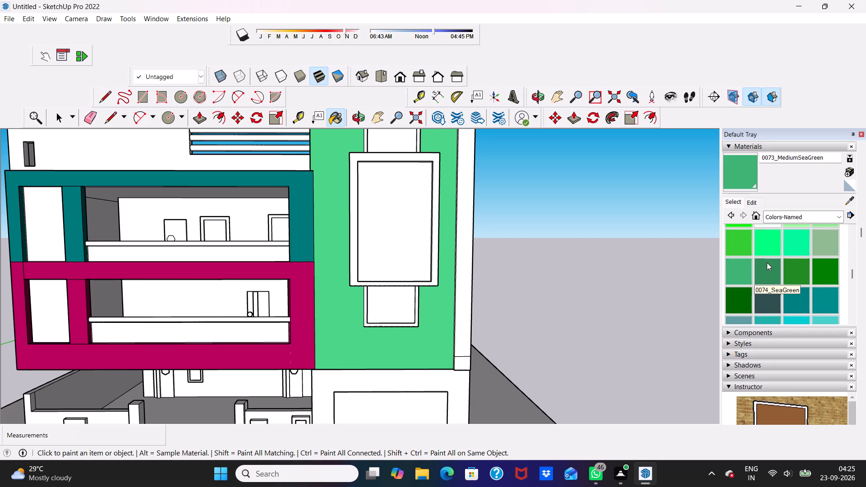
left_click(767, 262)
scroll(506, 284, "up", 3)
left_click(240, 341)
scroll(247, 332, "down", 5)
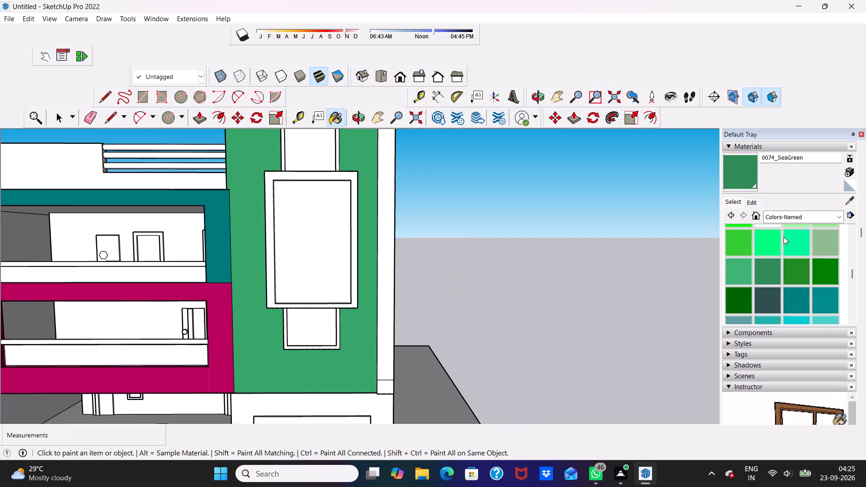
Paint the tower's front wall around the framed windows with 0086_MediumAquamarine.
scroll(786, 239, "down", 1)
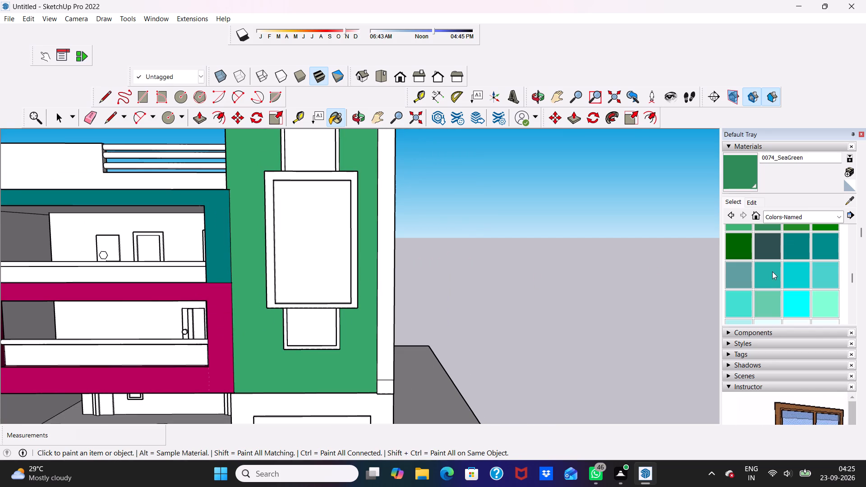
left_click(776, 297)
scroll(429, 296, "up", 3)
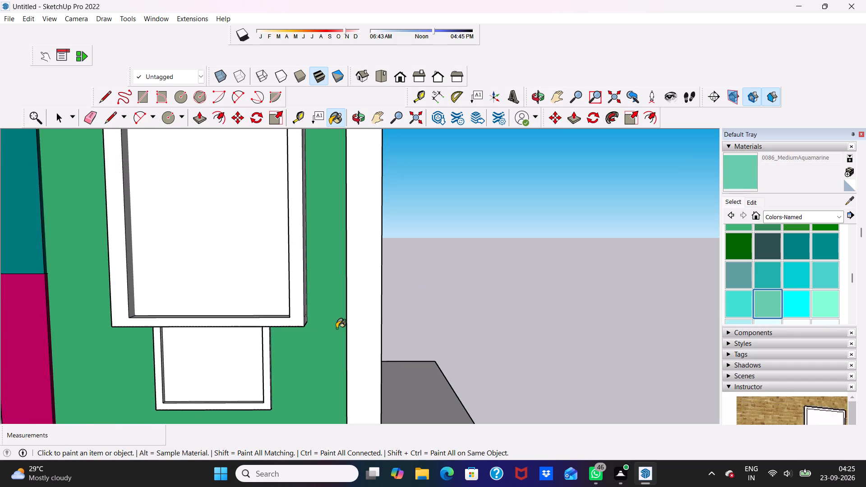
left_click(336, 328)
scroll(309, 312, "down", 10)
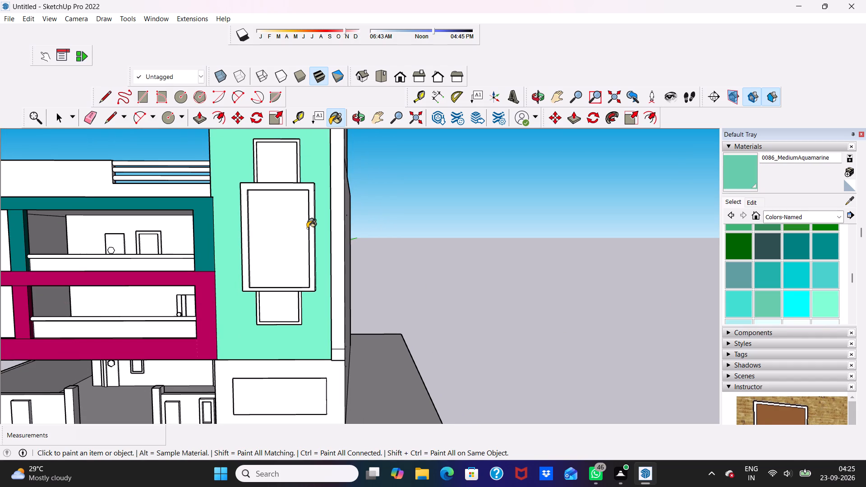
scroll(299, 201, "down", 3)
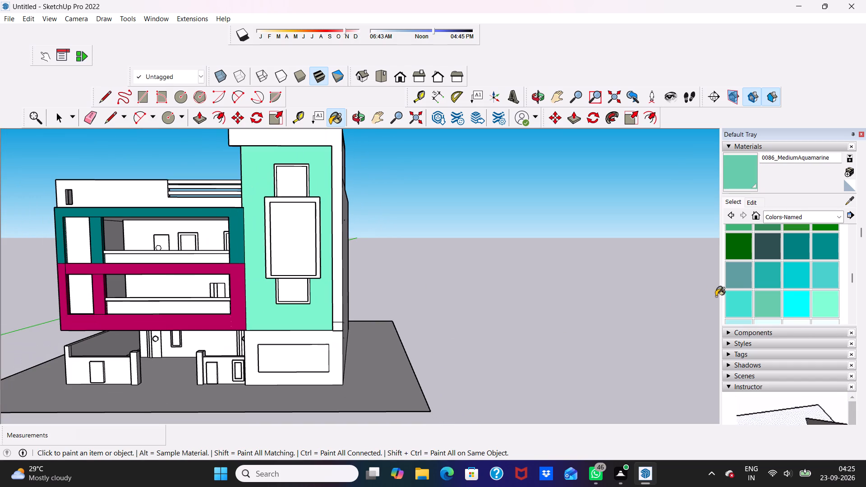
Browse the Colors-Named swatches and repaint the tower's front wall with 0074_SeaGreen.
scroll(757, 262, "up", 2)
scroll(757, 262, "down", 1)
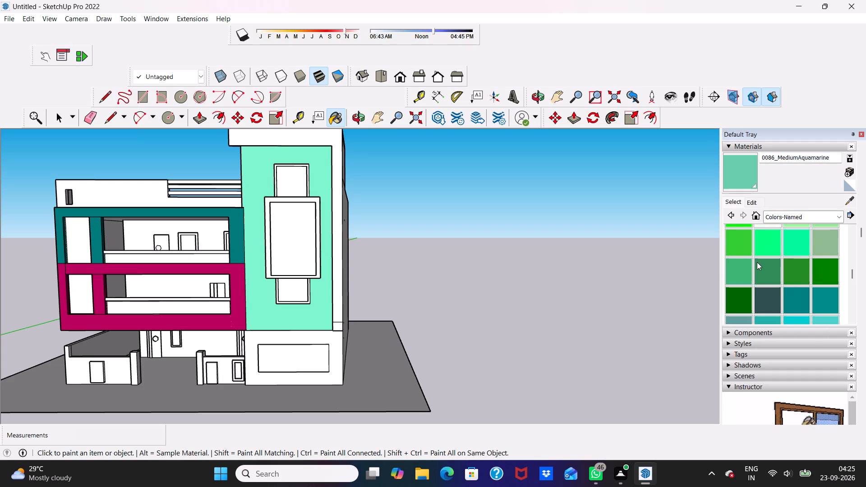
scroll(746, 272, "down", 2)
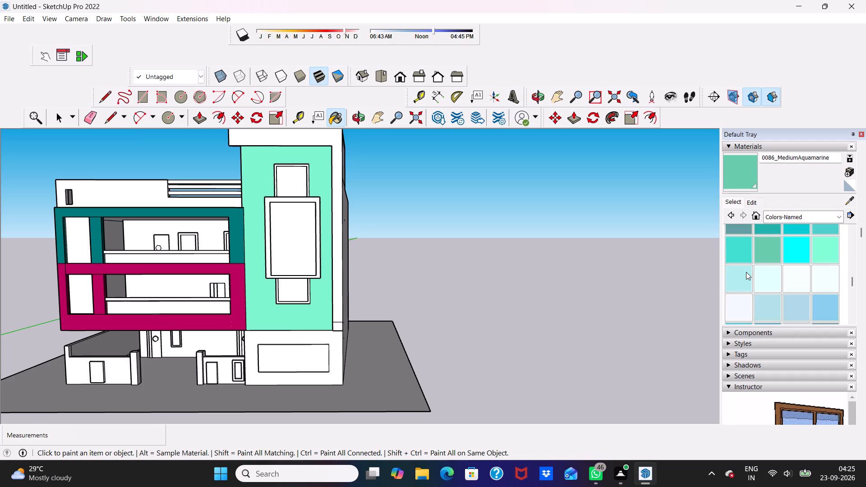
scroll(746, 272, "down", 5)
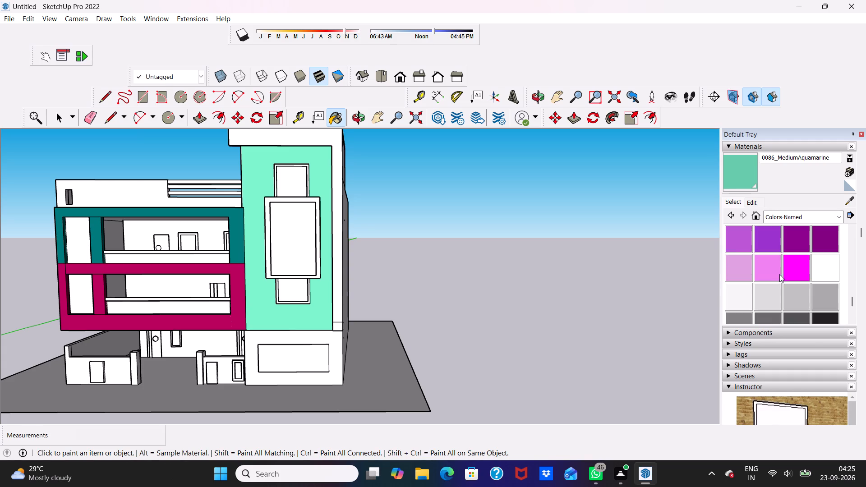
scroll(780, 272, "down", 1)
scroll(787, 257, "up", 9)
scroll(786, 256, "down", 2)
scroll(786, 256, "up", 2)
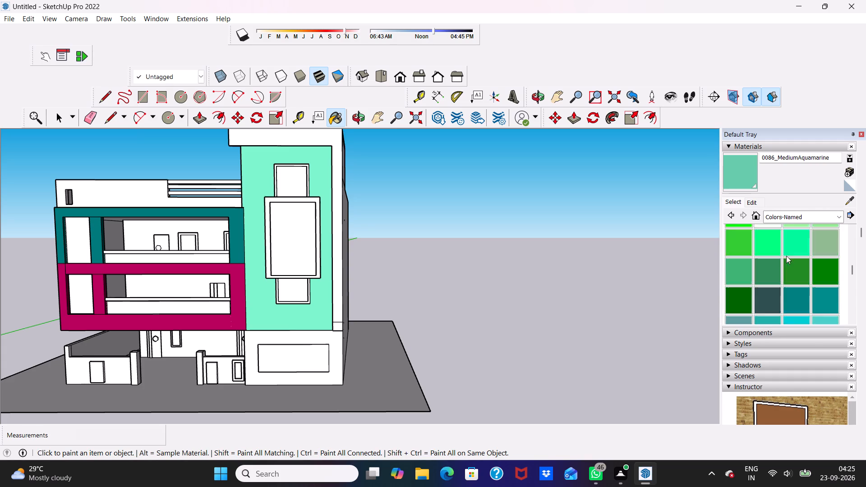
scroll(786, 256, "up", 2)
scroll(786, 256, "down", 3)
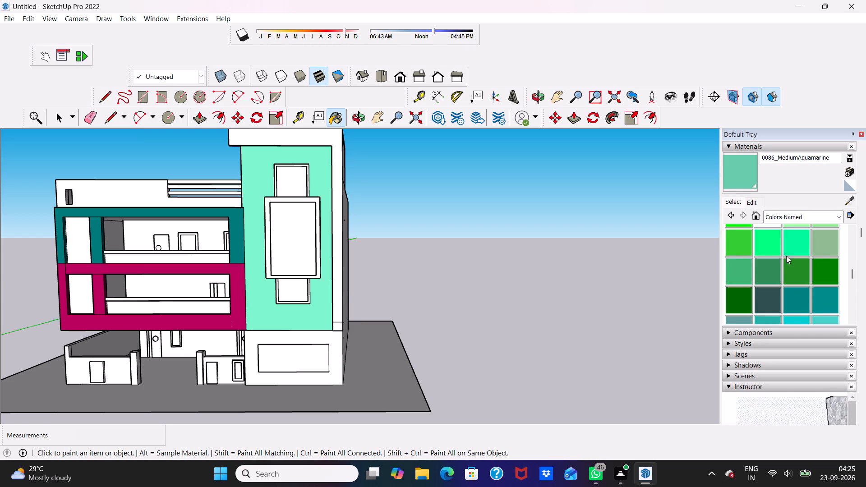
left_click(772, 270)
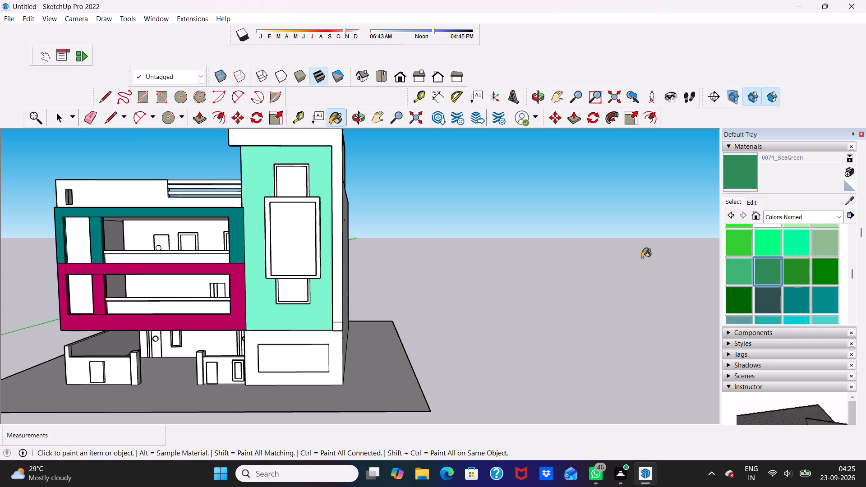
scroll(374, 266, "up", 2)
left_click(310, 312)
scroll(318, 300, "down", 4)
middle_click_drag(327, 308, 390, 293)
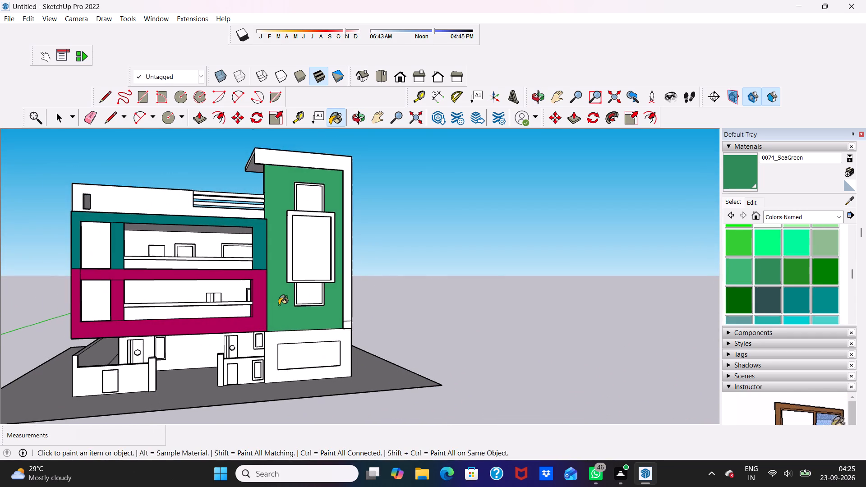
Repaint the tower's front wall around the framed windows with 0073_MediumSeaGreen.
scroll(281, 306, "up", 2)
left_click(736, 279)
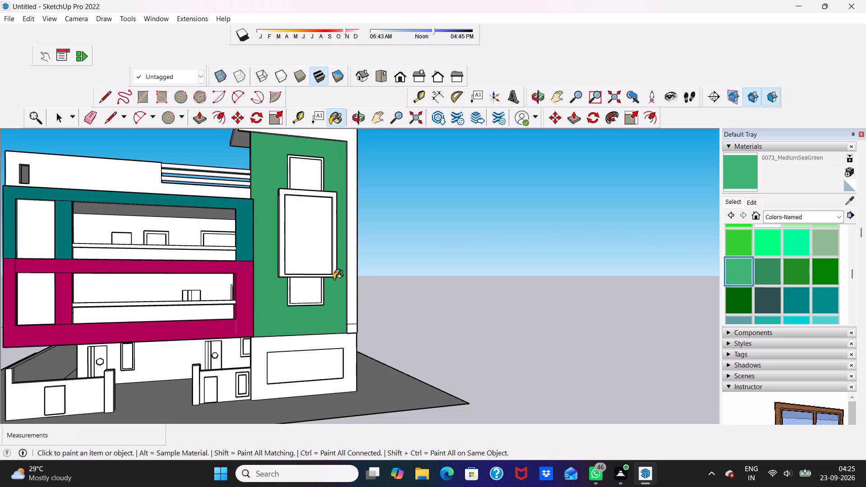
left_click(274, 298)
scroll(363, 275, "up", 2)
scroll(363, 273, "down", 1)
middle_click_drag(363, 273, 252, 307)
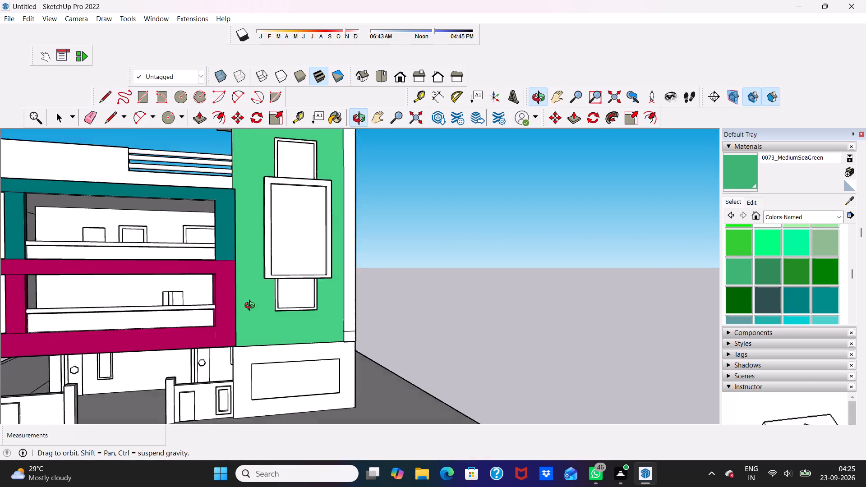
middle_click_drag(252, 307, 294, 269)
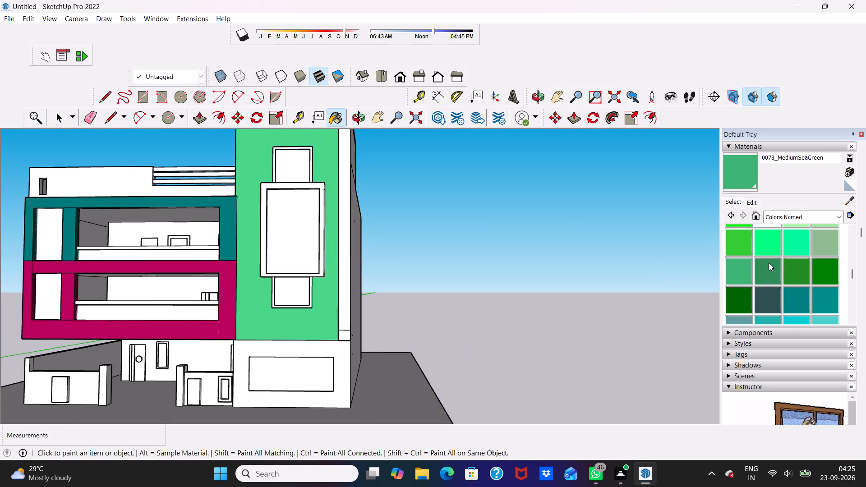
Repaint the tower's front wall around the framed windows with 0074_SeaGreen.
left_click(769, 262)
scroll(282, 210, "up", 3)
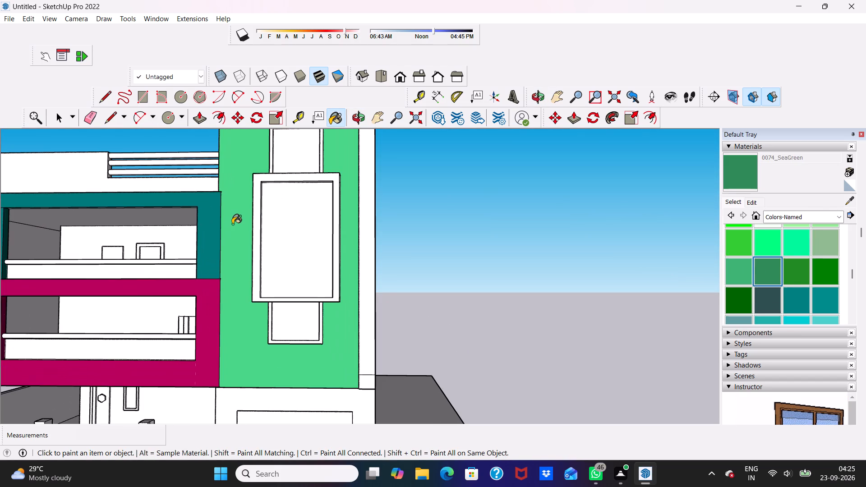
left_click(232, 224)
Paint the tower's narrow side face beside the terrace railing with 0074_SeaGreen.
scroll(227, 220, "down", 4)
middle_click_drag(227, 230, 428, 287)
scroll(353, 207, "up", 5)
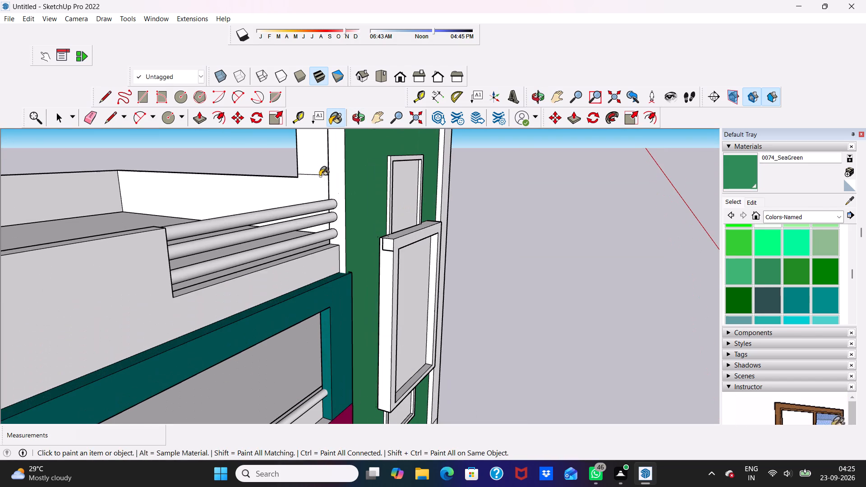
left_click(336, 161)
scroll(336, 160, "down", 5)
middle_click_drag(346, 183, 170, 156)
middle_click(168, 155)
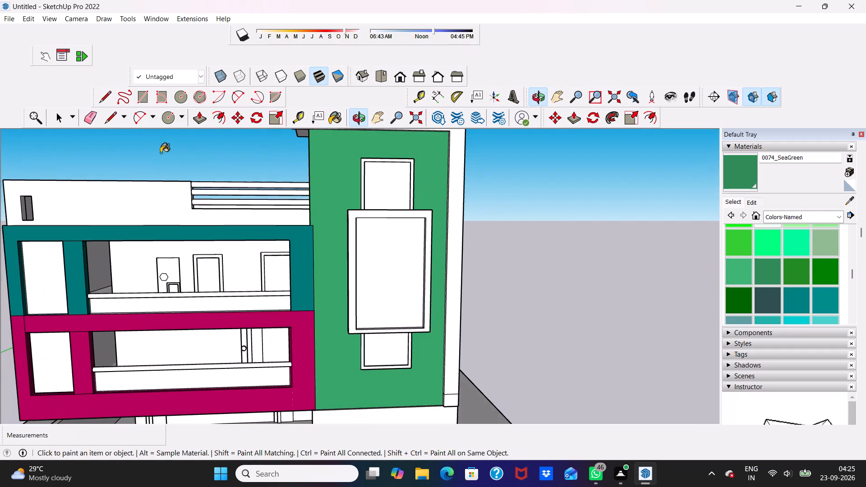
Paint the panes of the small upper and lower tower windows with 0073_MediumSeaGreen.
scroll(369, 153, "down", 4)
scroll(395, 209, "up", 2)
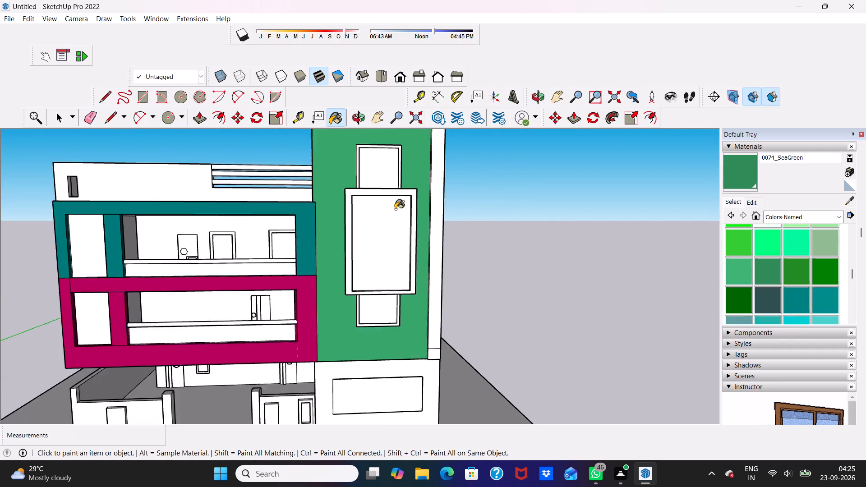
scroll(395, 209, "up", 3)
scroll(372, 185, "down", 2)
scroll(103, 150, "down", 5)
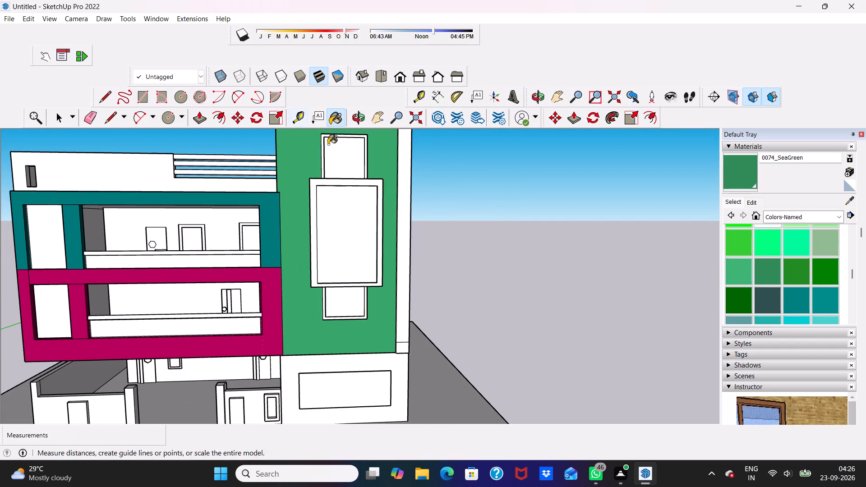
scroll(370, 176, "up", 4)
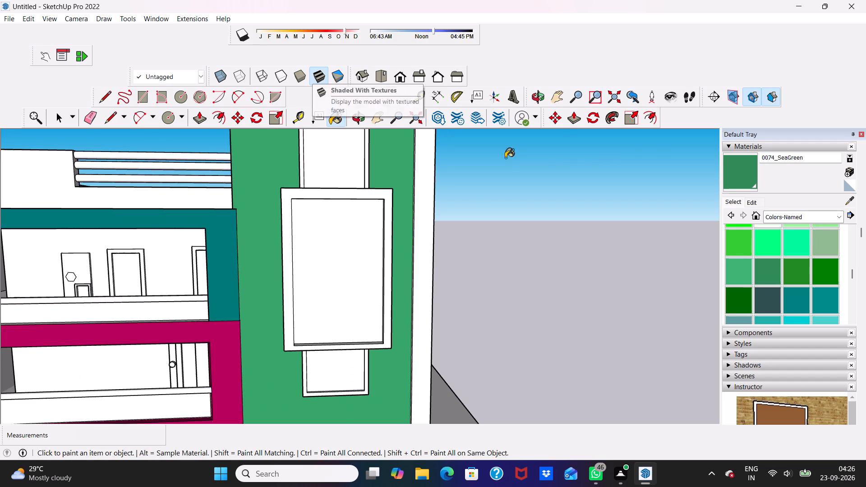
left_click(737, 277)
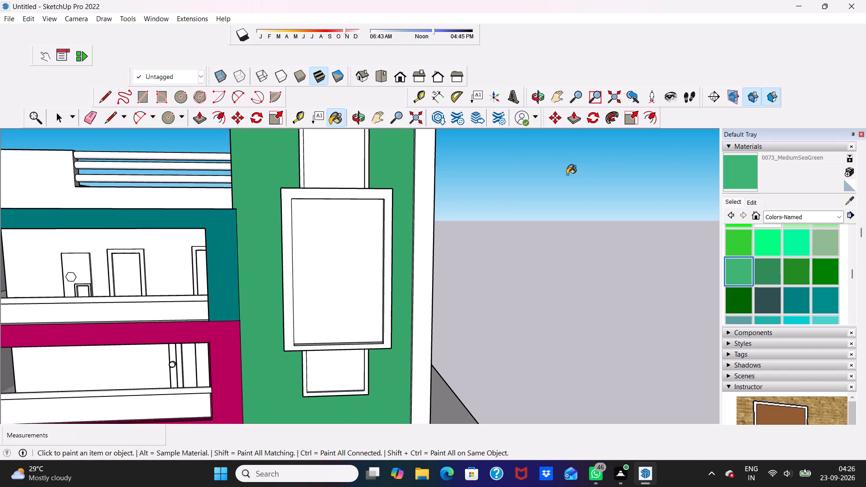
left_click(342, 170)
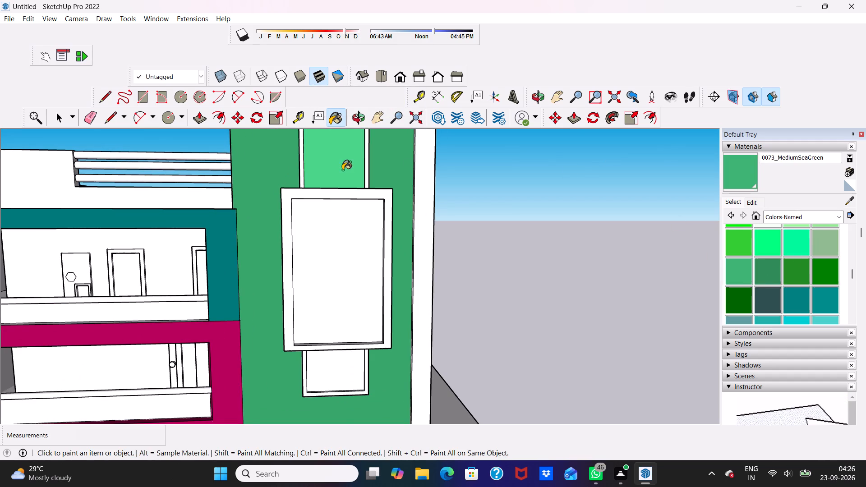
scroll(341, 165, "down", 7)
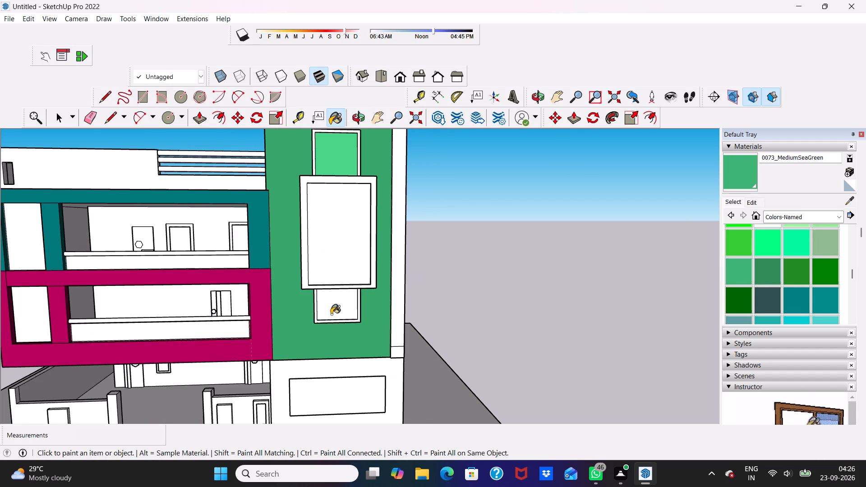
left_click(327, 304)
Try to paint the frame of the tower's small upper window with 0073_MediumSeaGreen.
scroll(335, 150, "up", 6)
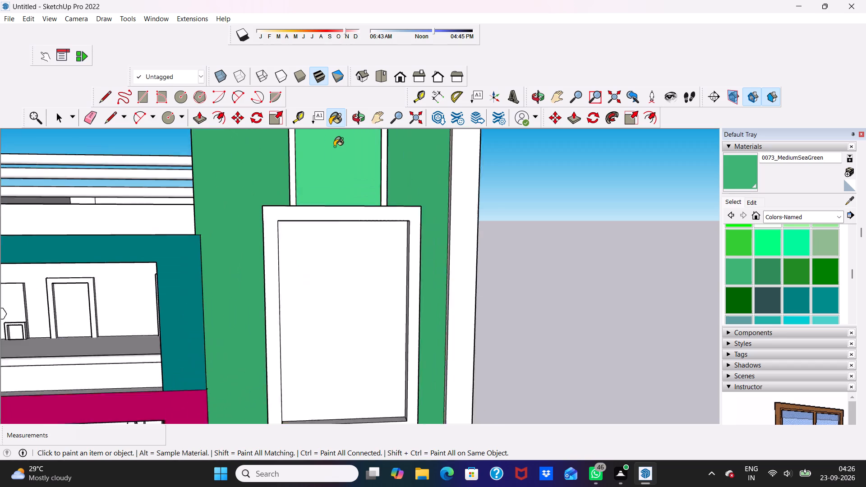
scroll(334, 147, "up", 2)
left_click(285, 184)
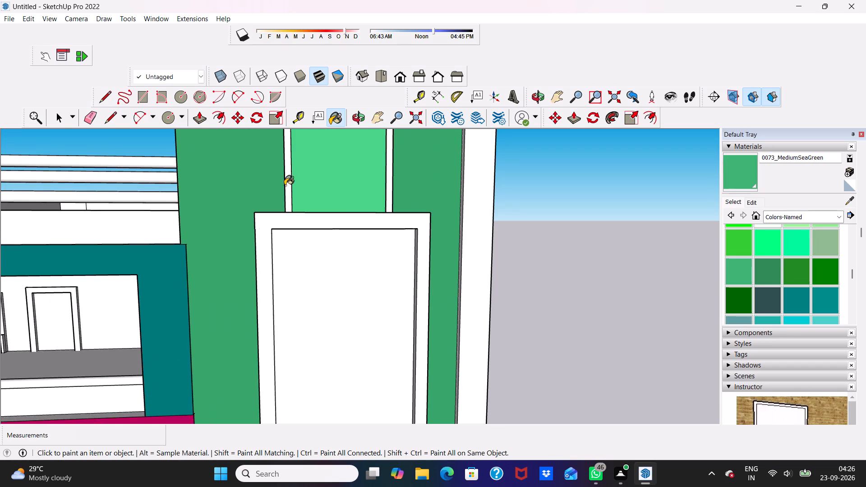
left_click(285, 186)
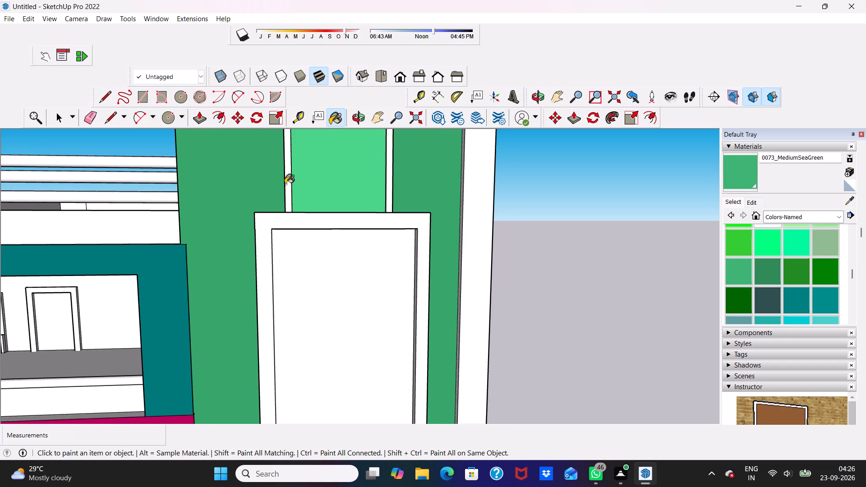
Repaint the panes of the small upper and lower tower windows with 0059_DarkOliveGreen from the Colors-Named collection.
scroll(717, 303, "down", 2)
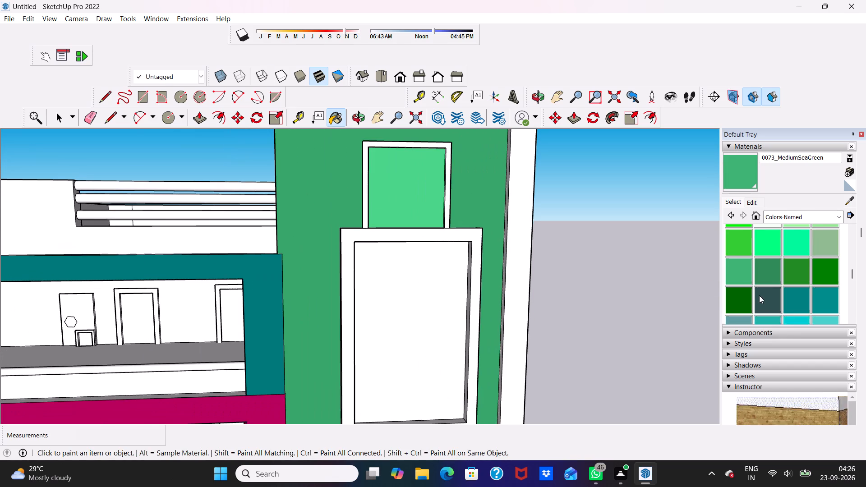
scroll(759, 297, "up", 4)
scroll(759, 297, "down", 3)
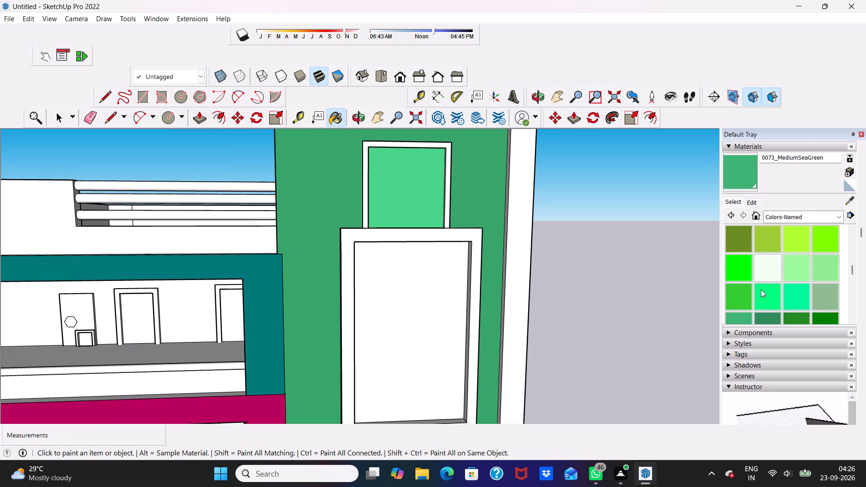
scroll(778, 297, "up", 1)
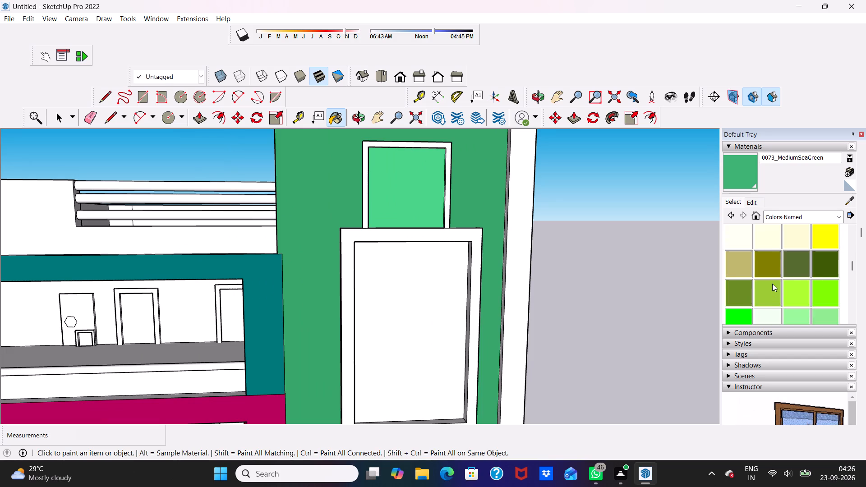
left_click(785, 271)
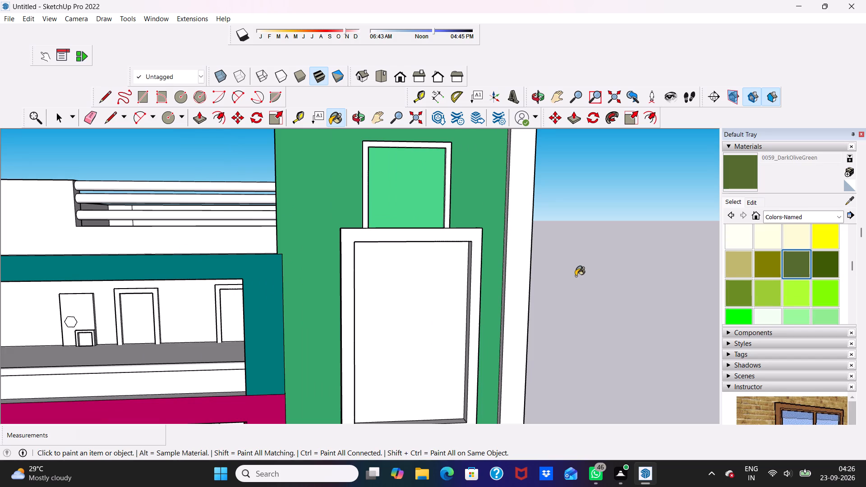
left_click(436, 176)
scroll(437, 176, "up", 5)
scroll(437, 176, "down", 2)
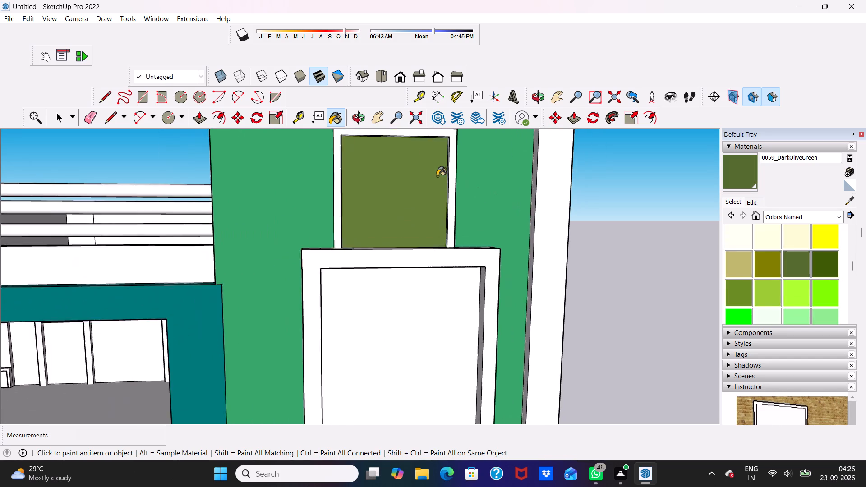
scroll(437, 176, "down", 12)
scroll(424, 336, "up", 3)
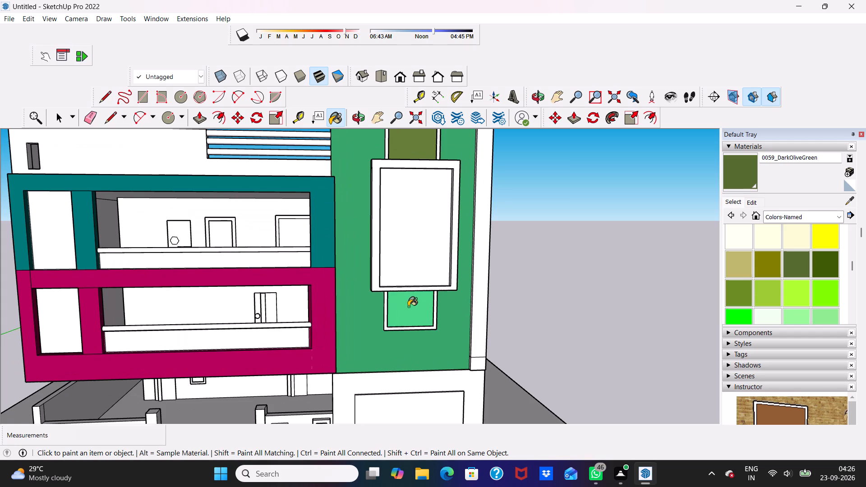
left_click(407, 310)
scroll(407, 289, "up", 8)
scroll(407, 289, "down", 7)
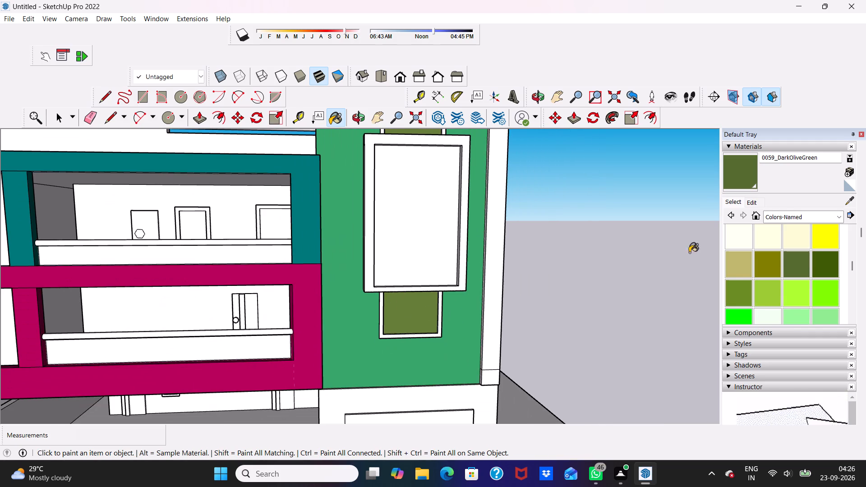
Paint the front frame of the tower's small lower window with 0059_DarkOliveGreen.
left_click(784, 267)
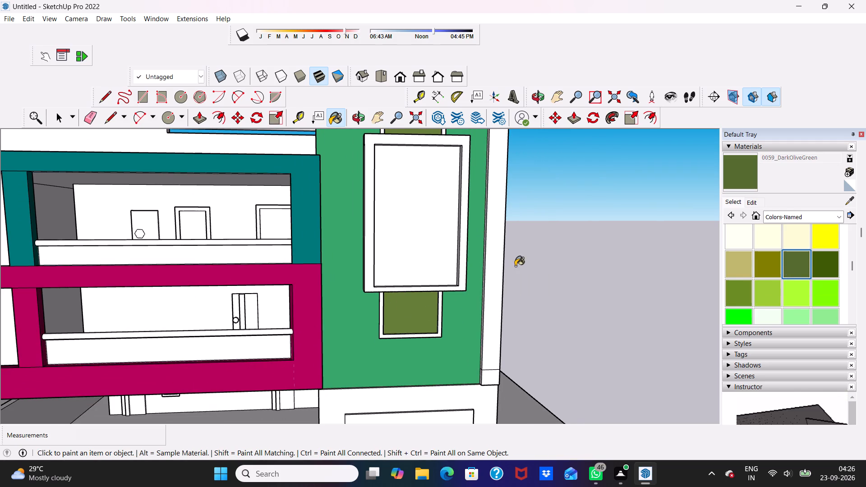
scroll(401, 353, "up", 5)
left_click(375, 287)
scroll(401, 310, "up", 1)
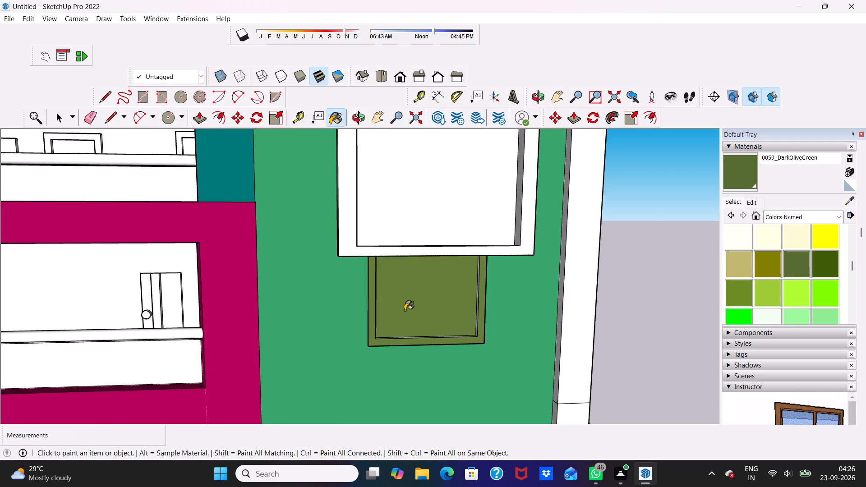
Paint the front frame of the tower's small upper window with 0059_DarkOliveGreen.
scroll(405, 310, "down", 6)
middle_click_drag(421, 296, 370, 351)
scroll(373, 345, "up", 1)
scroll(392, 259, "down", 5)
scroll(371, 130, "up", 5)
left_click(362, 191)
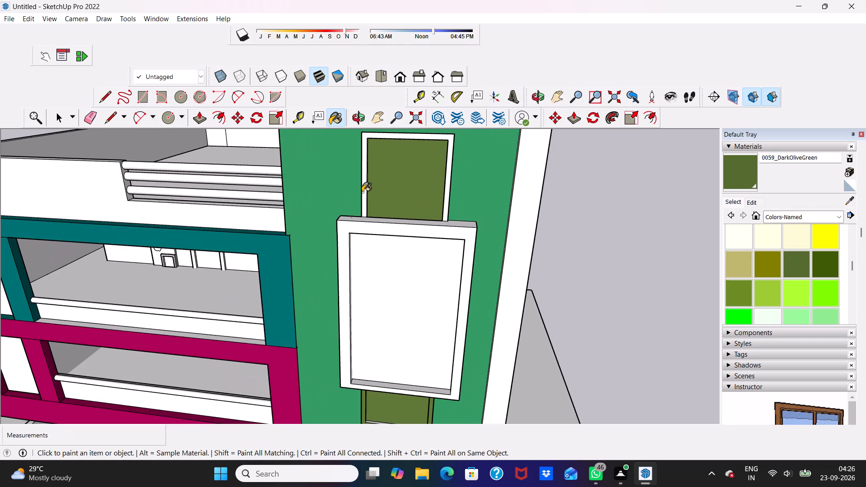
scroll(372, 152, "up", 6)
left_click(358, 182)
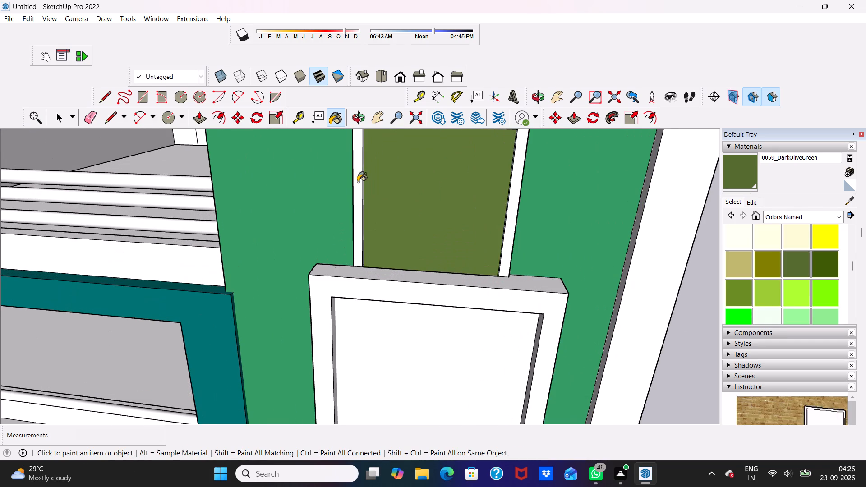
Paint both inner side faces of the small upper tower window's frame with 0059_DarkOliveGreen.
scroll(358, 182, "down", 10)
middle_click_drag(383, 183, 477, 167)
scroll(472, 173, "up", 4)
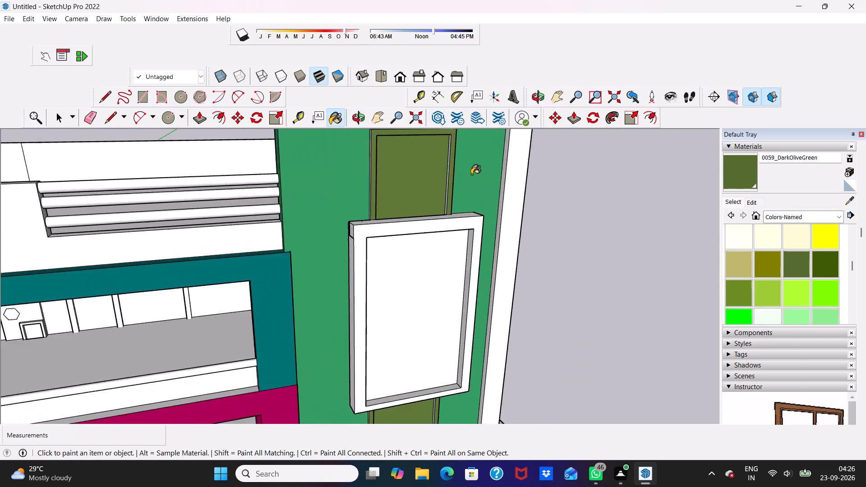
scroll(471, 175, "up", 2)
scroll(433, 174, "up", 6)
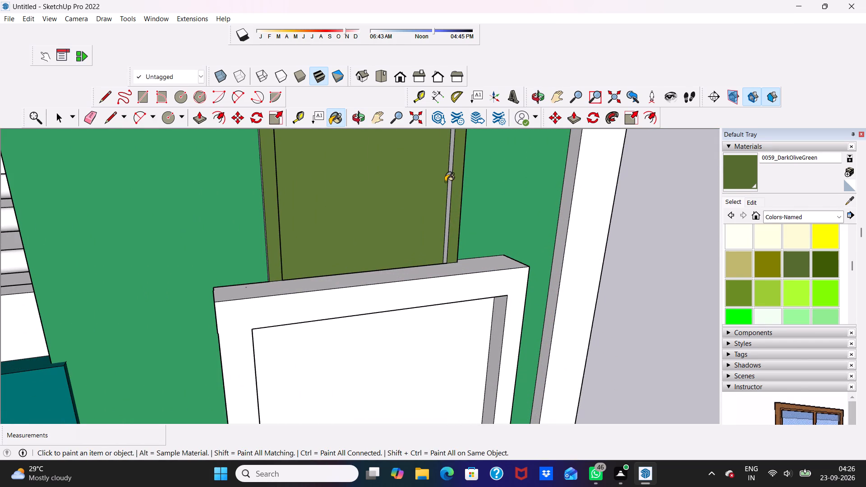
left_click(448, 179)
scroll(439, 184, "up", 7)
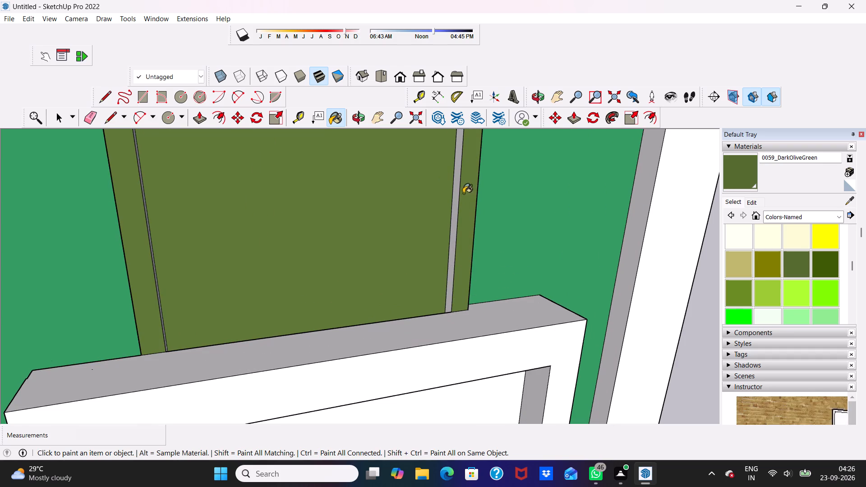
left_click(451, 204)
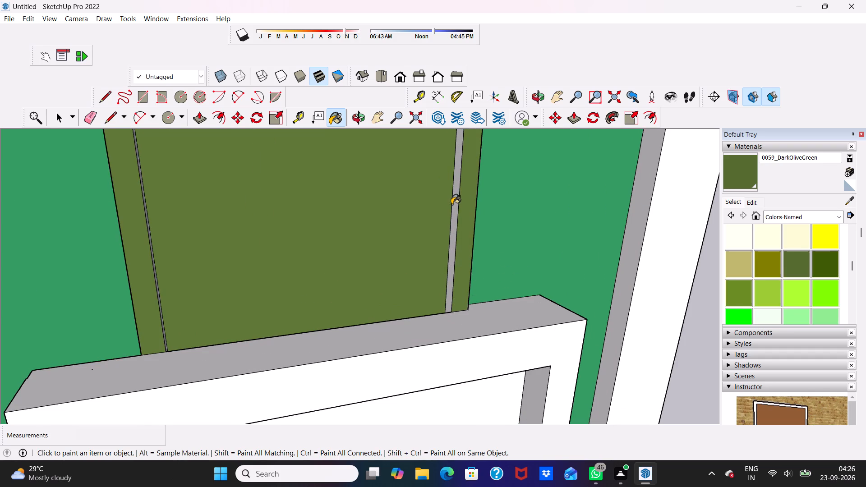
left_click(453, 209)
scroll(454, 210, "down", 3)
scroll(378, 164, "down", 1)
middle_click_drag(373, 162, 332, 149)
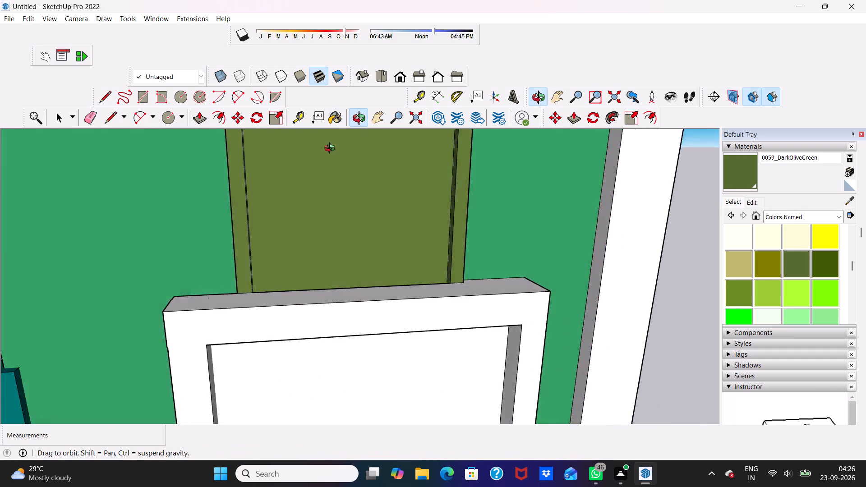
middle_click_drag(332, 149, 139, 173)
scroll(300, 148, "up", 3)
left_click(294, 165)
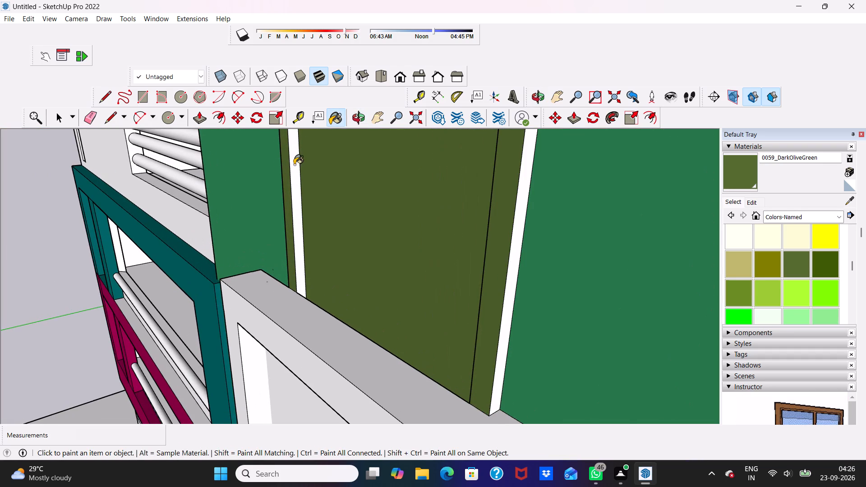
Paint the exposed outer side and top faces of the small upper tower window's frame with 0059_DarkOliveGreen.
scroll(294, 165, "down", 3)
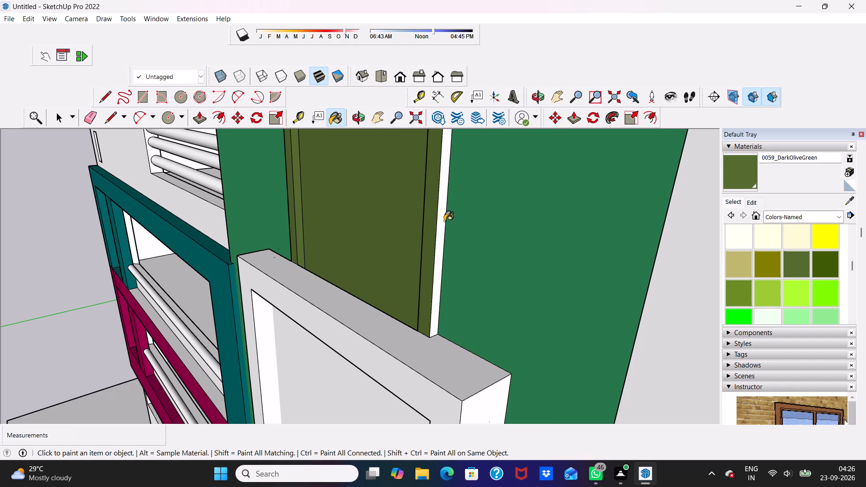
left_click(439, 225)
scroll(439, 225, "down", 12)
middle_click_drag(419, 206, 423, 251)
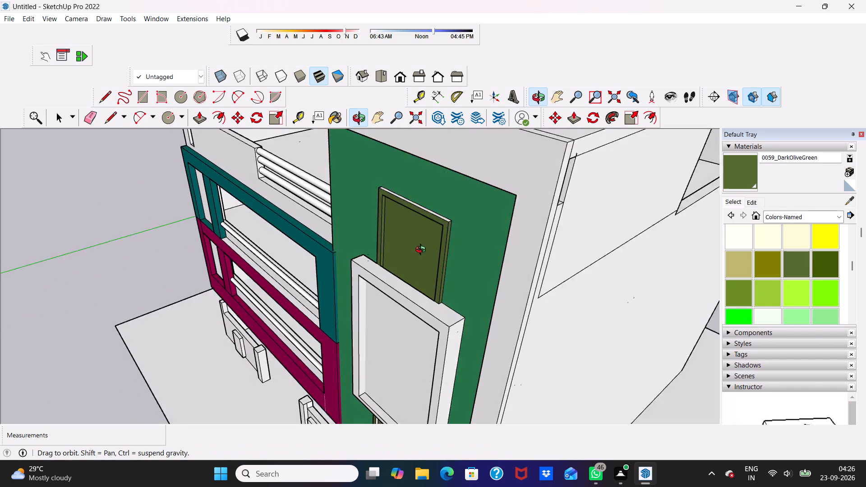
middle_click_drag(423, 251, 420, 258)
scroll(394, 179, "up", 6)
left_click(400, 234)
scroll(399, 234, "down", 5)
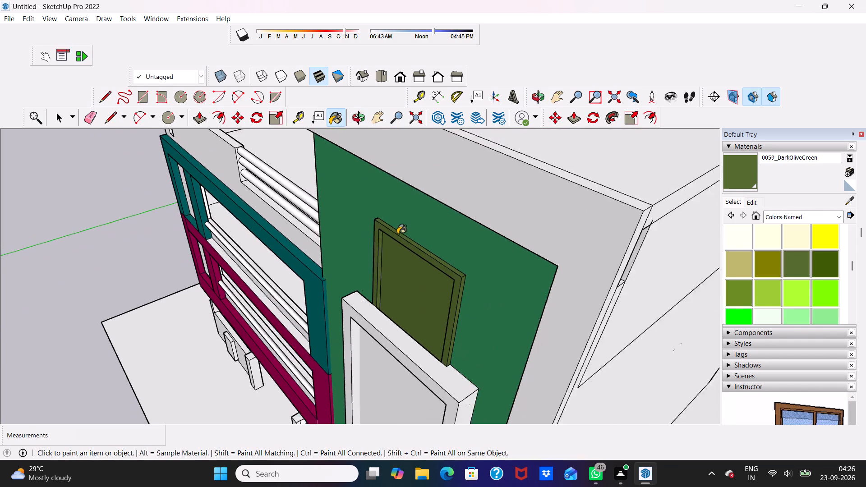
Paint the unpainted inner side face of the small lower tower window's frame with 0059_DarkOliveGreen.
middle_click_drag(387, 235, 470, 90)
scroll(443, 154, "down", 13)
scroll(451, 323, "up", 2)
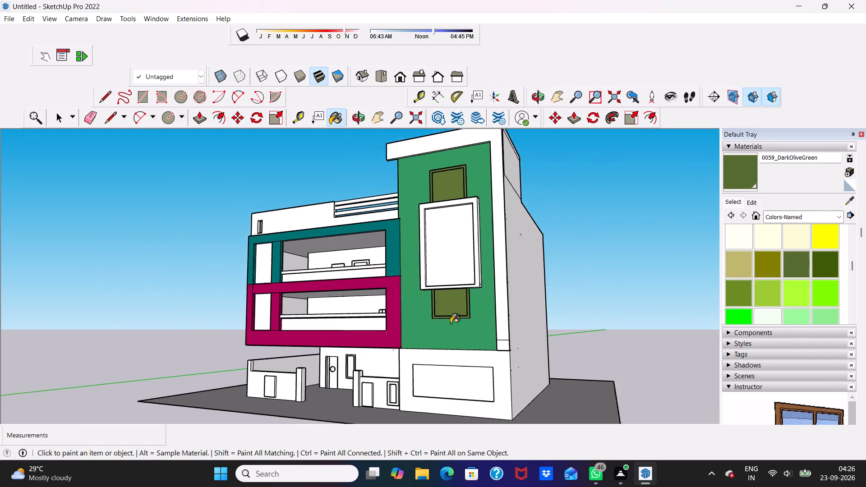
scroll(451, 323, "up", 8)
middle_click_drag(451, 323, 599, 282)
scroll(567, 260, "up", 7)
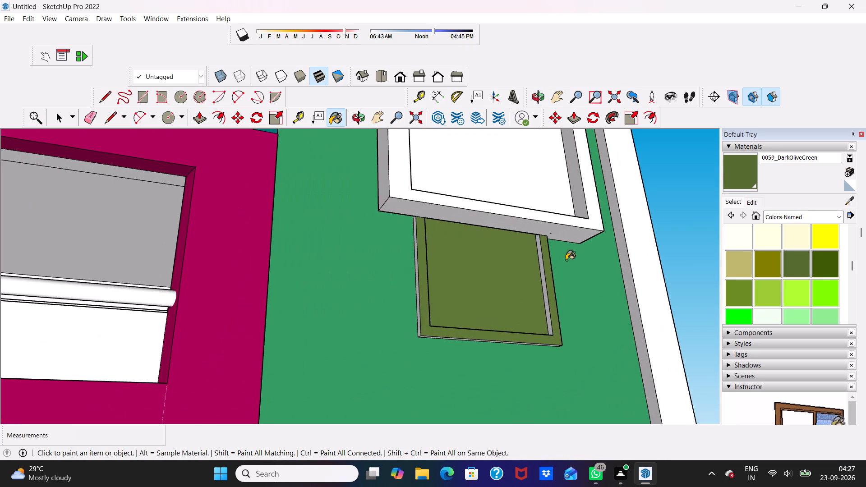
scroll(566, 261, "up", 4)
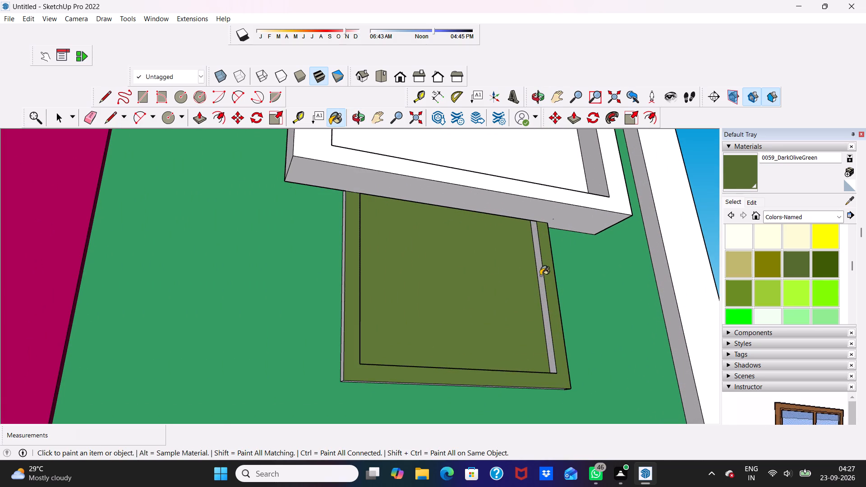
Paint both inner side faces of the small lower tower window's frame with 0059_DarkOliveGreen.
left_click(539, 278)
scroll(533, 278, "down", 1)
middle_click_drag(533, 278, 322, 295)
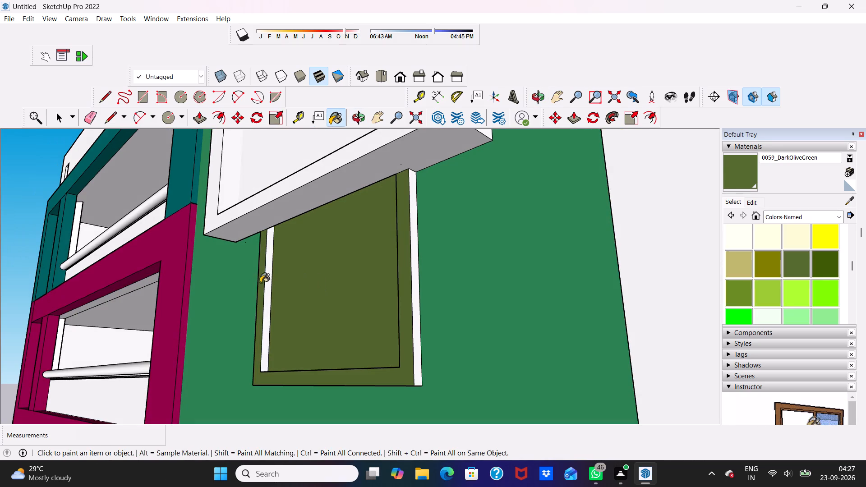
left_click(268, 282)
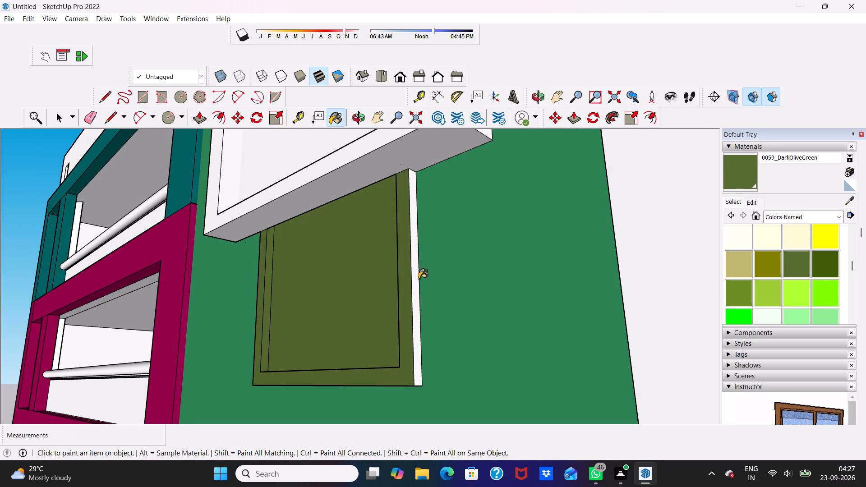
Paint both outer side faces and the underside of the small lower tower window's frame with 0059_DarkOliveGreen.
left_click(417, 282)
scroll(408, 282, "down", 1)
middle_click_drag(391, 291, 453, 194)
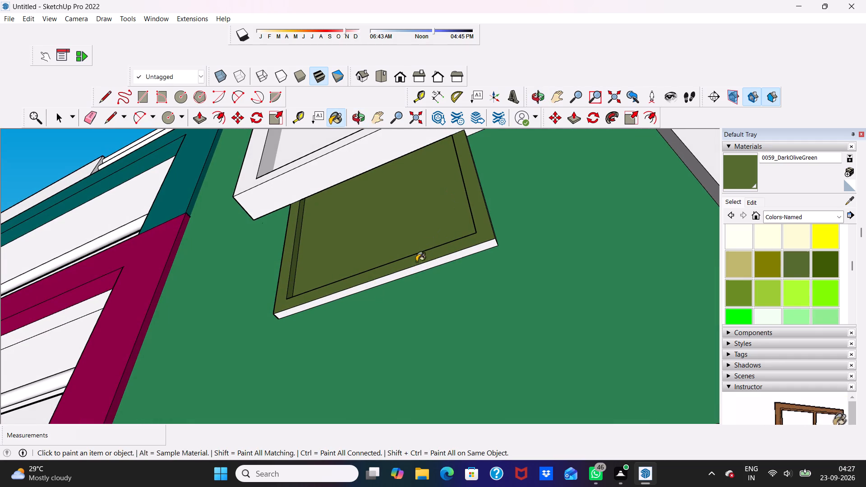
left_click(415, 271)
scroll(394, 243, "down", 2)
middle_click_drag(394, 243, 539, 267)
scroll(359, 262, "up", 3)
scroll(359, 262, "down", 1)
middle_click_drag(359, 262, 441, 276)
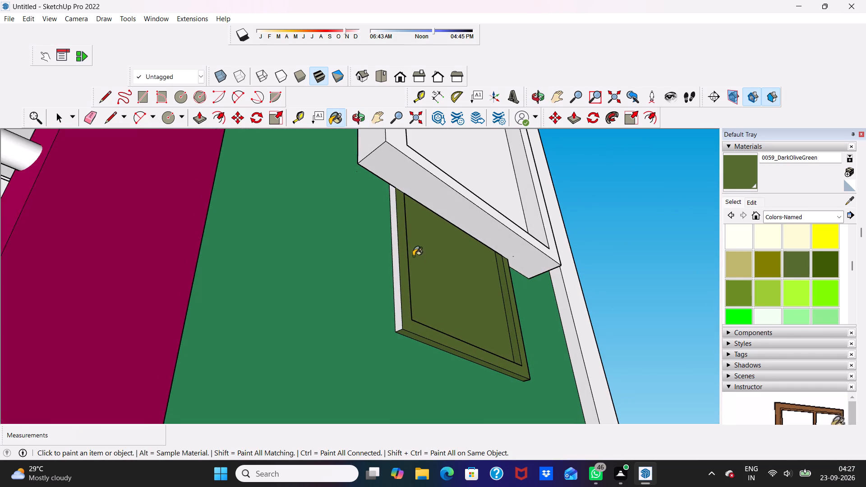
left_click(396, 272)
middle_click_drag(400, 266, 358, 313)
scroll(352, 288, "down", 9)
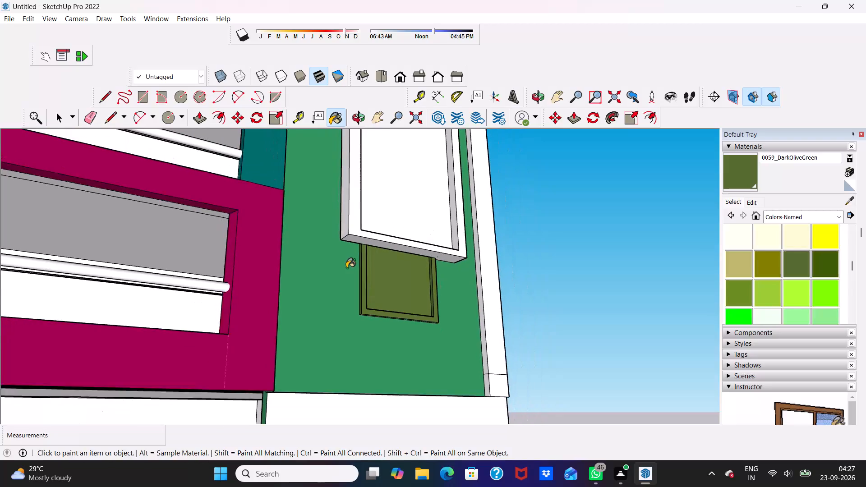
scroll(346, 268, "down", 1)
middle_click_drag(346, 268, 244, 304)
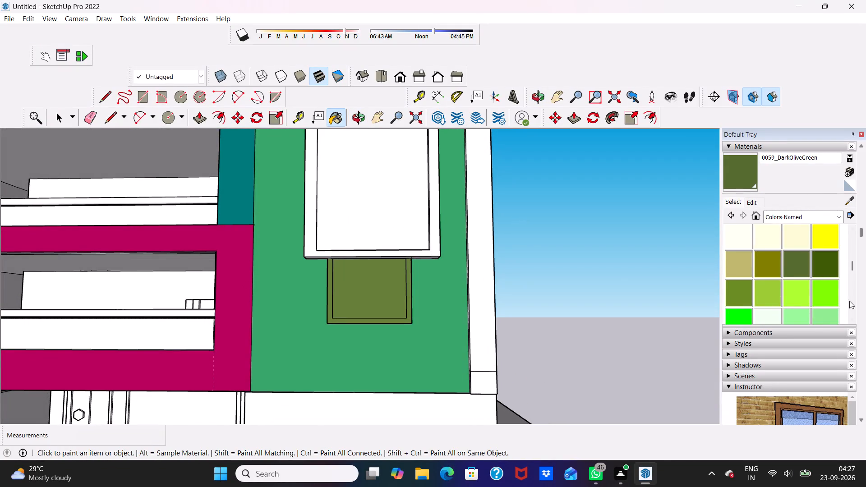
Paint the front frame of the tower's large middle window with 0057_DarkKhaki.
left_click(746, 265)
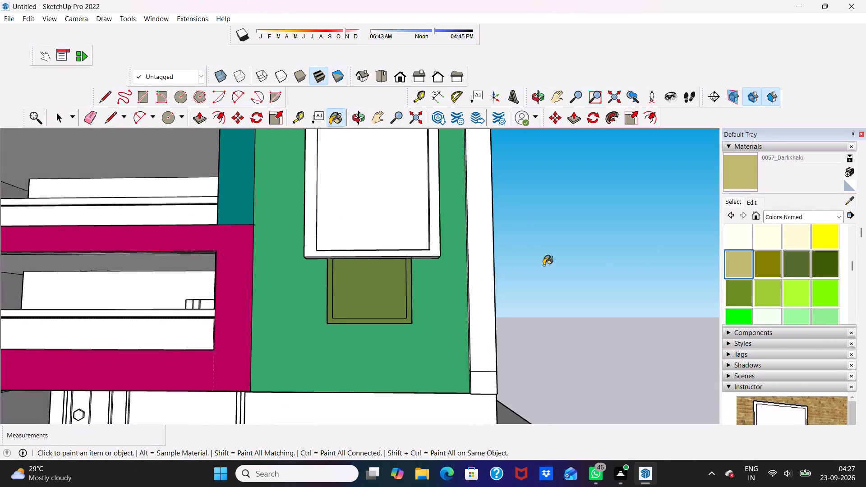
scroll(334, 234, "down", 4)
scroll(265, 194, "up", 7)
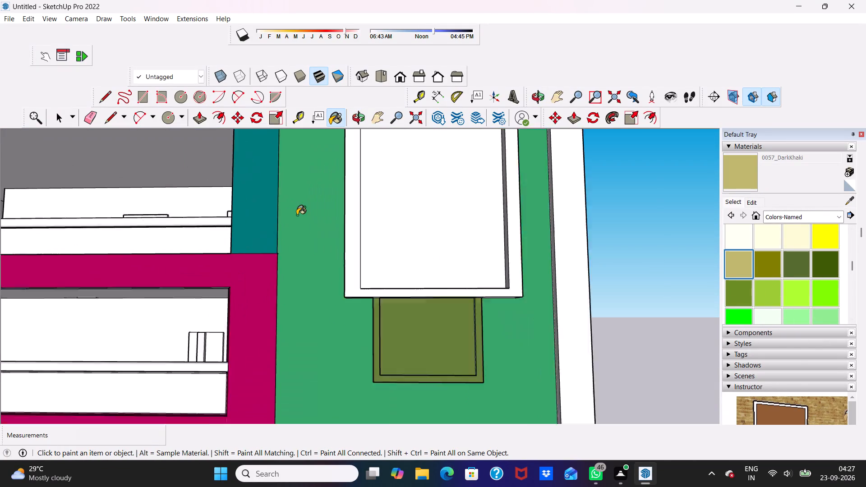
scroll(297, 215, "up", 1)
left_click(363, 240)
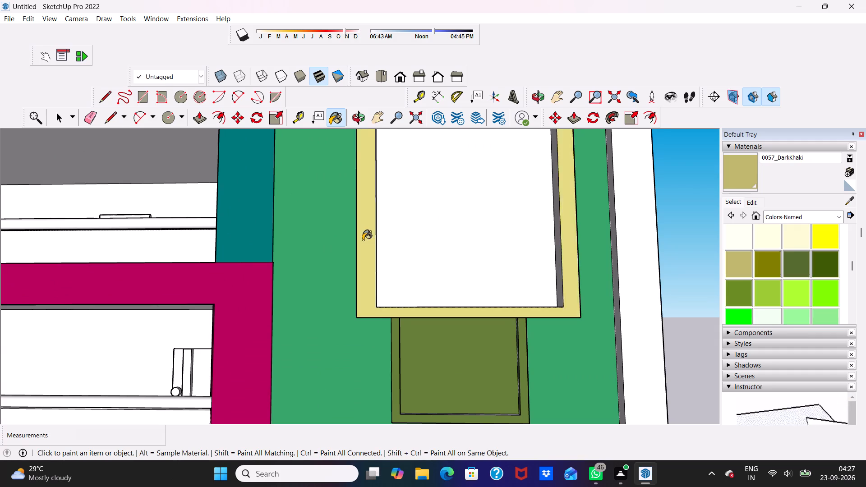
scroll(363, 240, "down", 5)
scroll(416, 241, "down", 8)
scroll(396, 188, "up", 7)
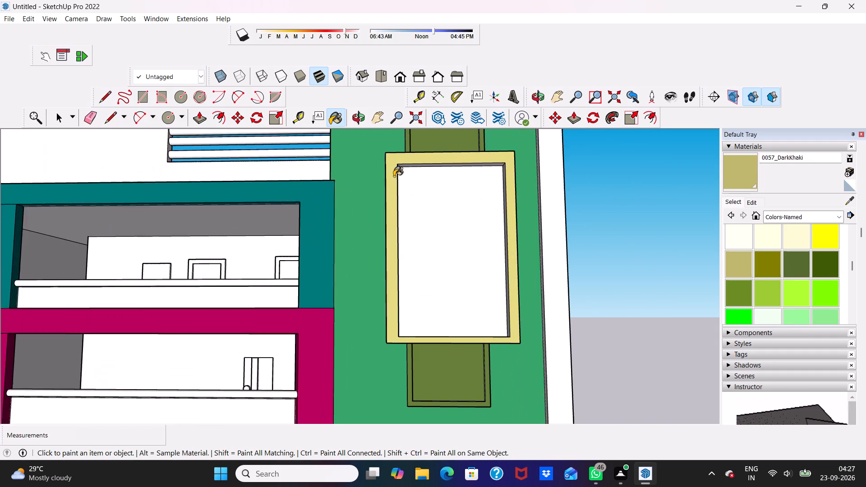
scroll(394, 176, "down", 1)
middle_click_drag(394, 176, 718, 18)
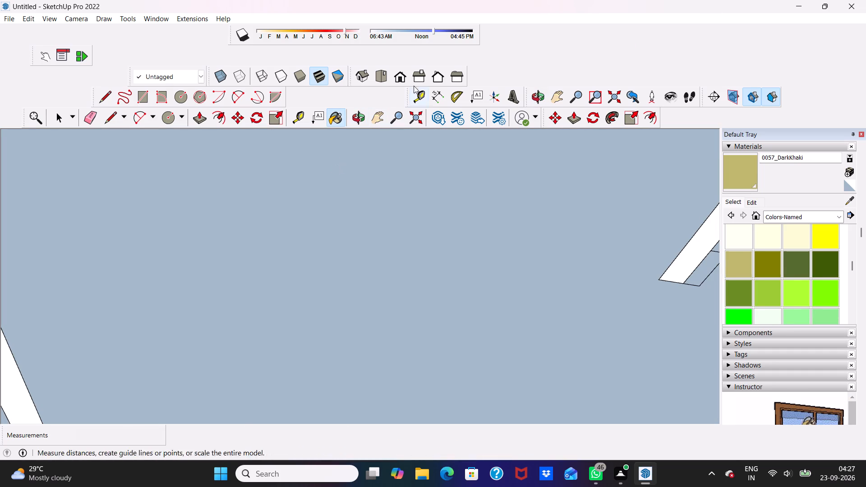
From the front view, paint the front frame of the tower's large middle window with 0119_RosyBrown.
left_click(402, 78)
scroll(278, 203, "down", 3)
scroll(458, 187, "up", 3)
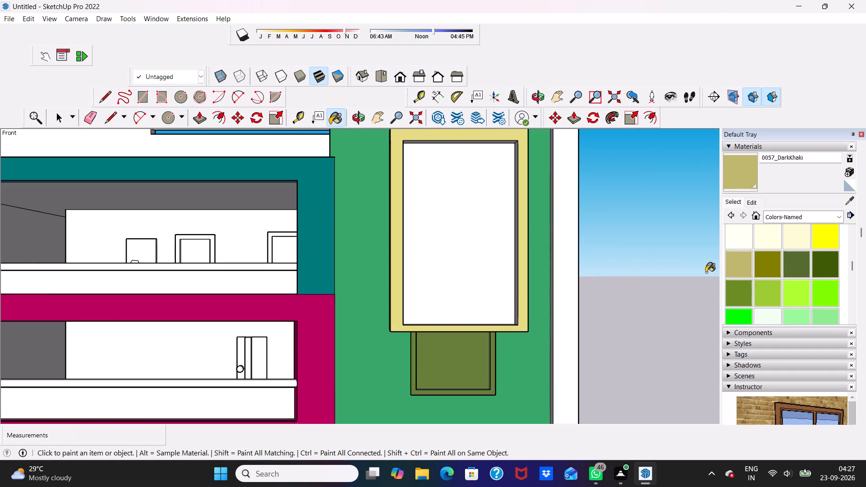
scroll(797, 266, "down", 2)
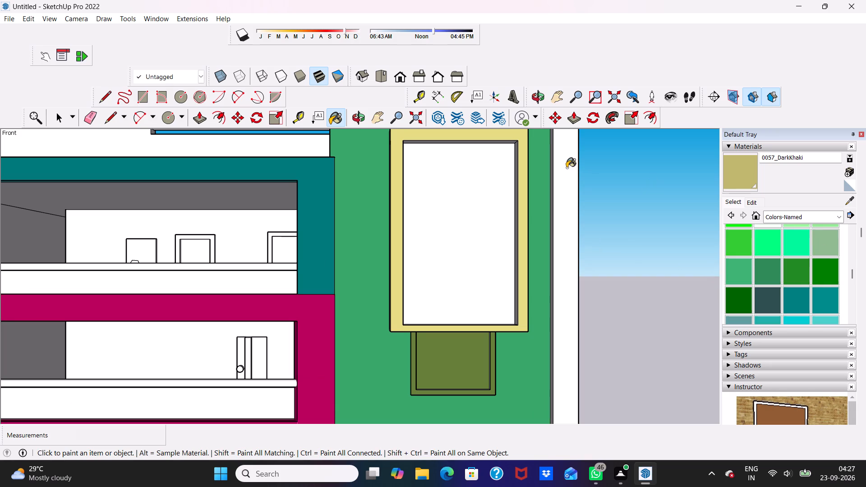
scroll(566, 168, "up", 1)
scroll(566, 168, "down", 3)
scroll(727, 259, "down", 3)
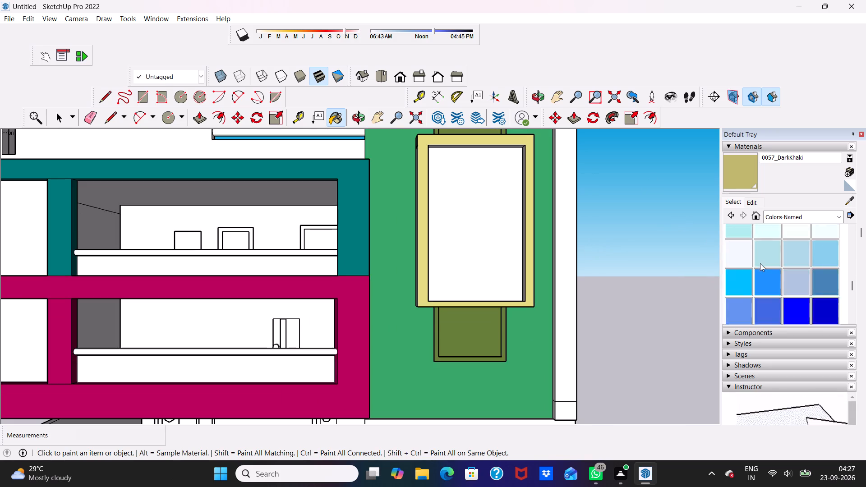
scroll(760, 263, "down", 2)
left_click(792, 310)
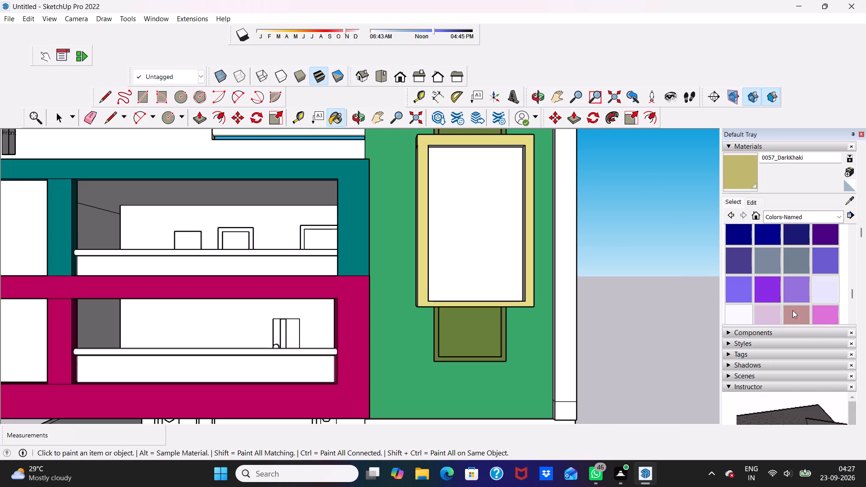
scroll(440, 206, "up", 4)
left_click(419, 210)
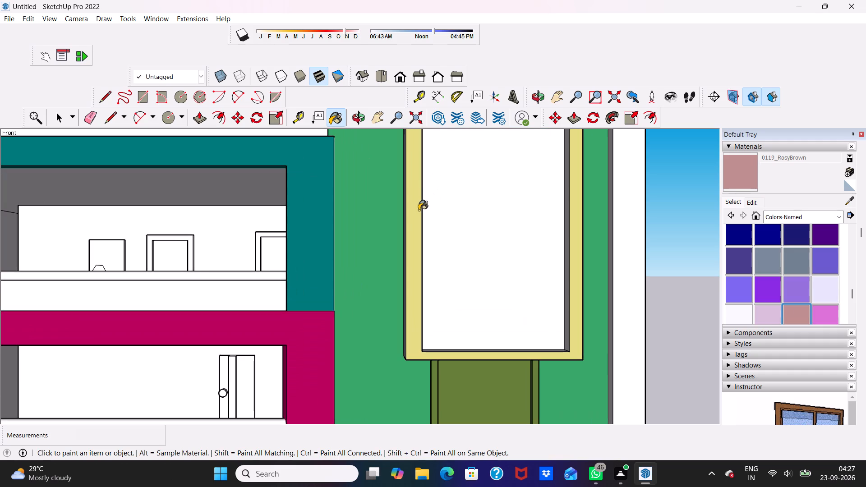
Paint both inner side faces of the large tower window's frame with 0119_RosyBrown.
middle_click_drag(419, 210, 391, 201)
middle_click_drag(374, 198, 286, 228)
scroll(291, 221, "up", 4)
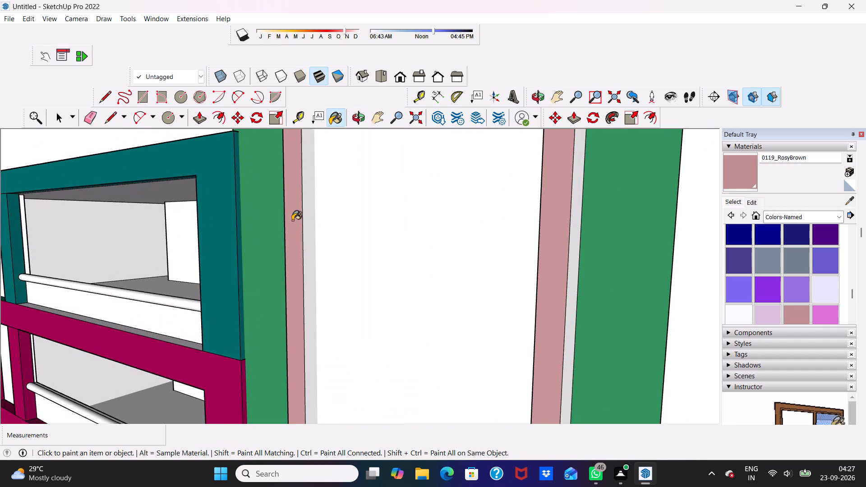
left_click(306, 209)
scroll(306, 205, "down", 6)
middle_click_drag(306, 205, 318, 170)
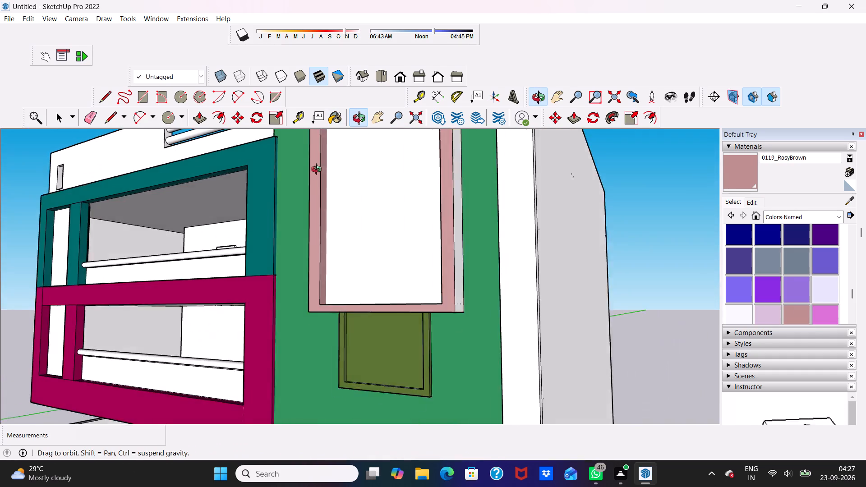
middle_click_drag(318, 170, 470, 235)
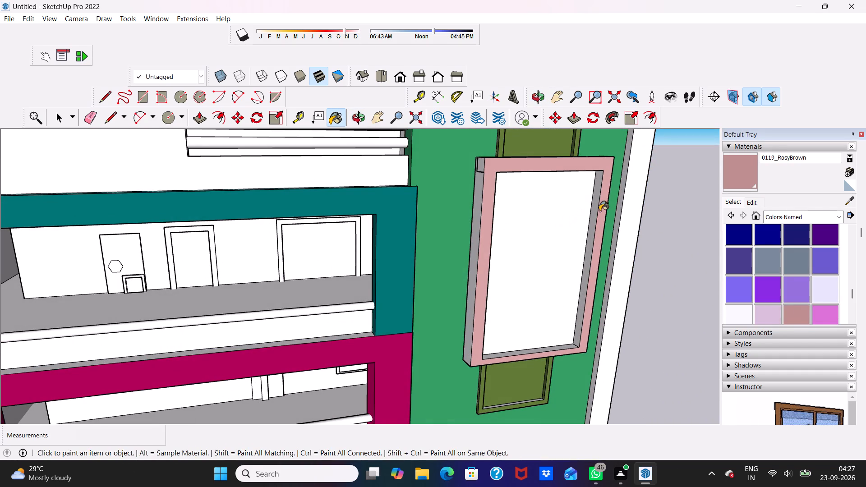
left_click(592, 209)
Paint the inner top and inner bottom faces of the large tower window's frame with 0119_RosyBrown.
scroll(567, 205, "up", 1)
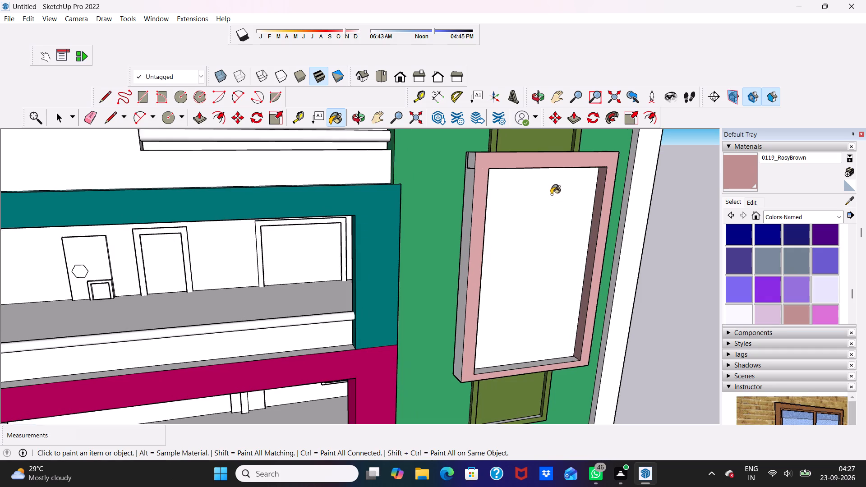
middle_click_drag(545, 192, 494, 162)
scroll(491, 172, "up", 2)
scroll(490, 181, "down", 6)
middle_click_drag(470, 229, 470, 206)
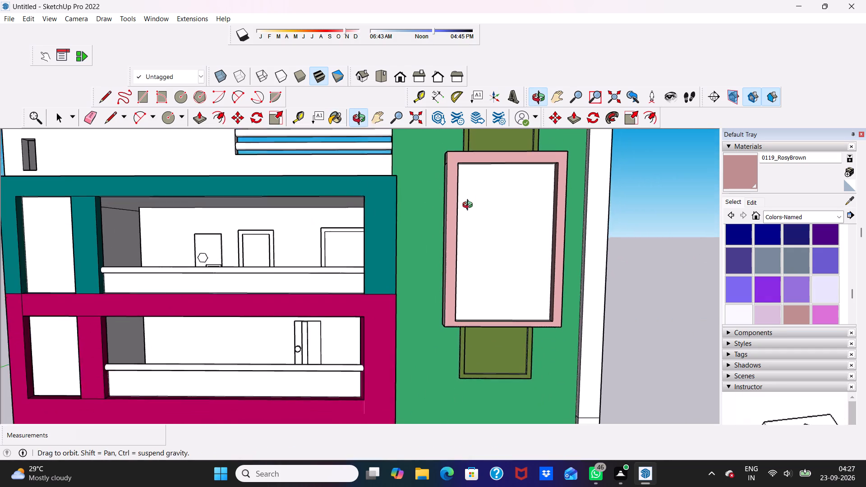
middle_click_drag(470, 206, 461, 121)
scroll(466, 128, "up", 5)
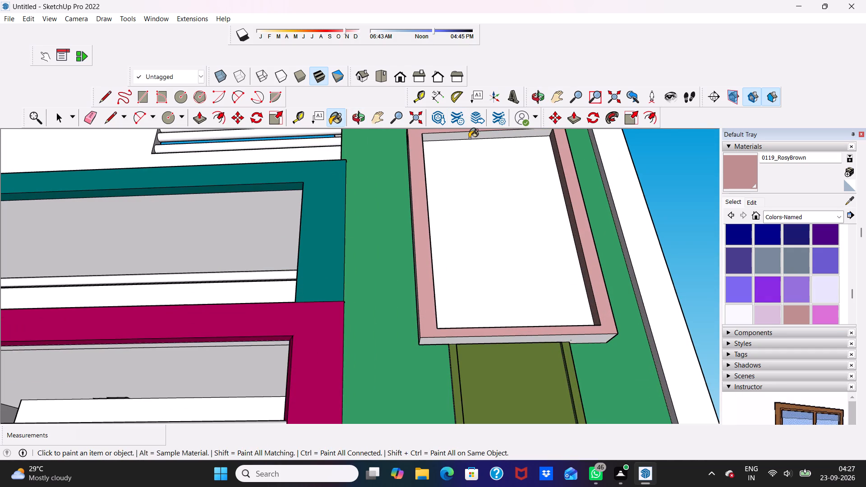
left_click(467, 135)
middle_click_drag(464, 200, 493, 365)
scroll(492, 368, "up", 1)
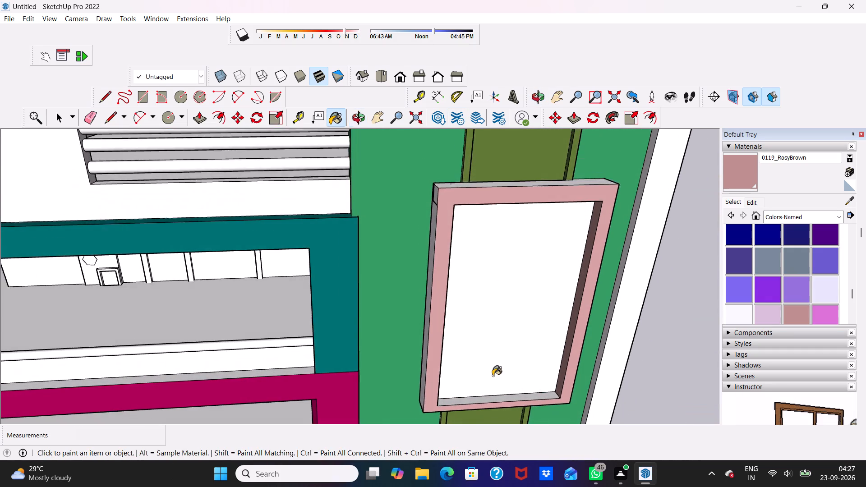
left_click(484, 402)
Paint the large tower window frame's balcony-side outer face, including its small upper patch, and its top face with 0119_RosyBrown.
scroll(410, 322, "down", 1)
middle_click_drag(410, 322, 480, 290)
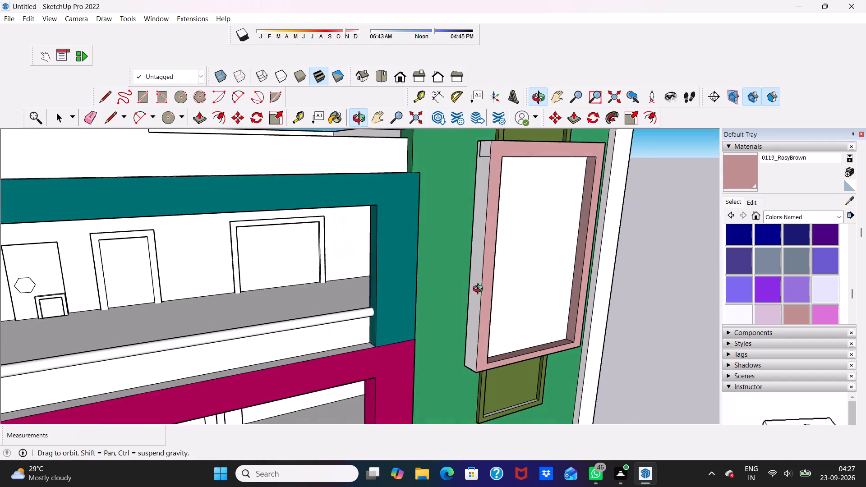
middle_click_drag(480, 290, 481, 286)
left_click(479, 255)
scroll(489, 207, "down", 1)
middle_click_drag(489, 207, 455, 278)
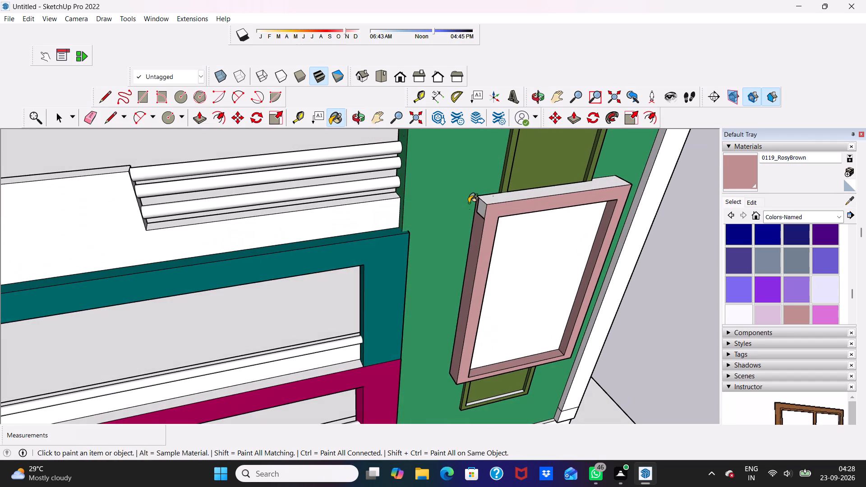
left_click(483, 210)
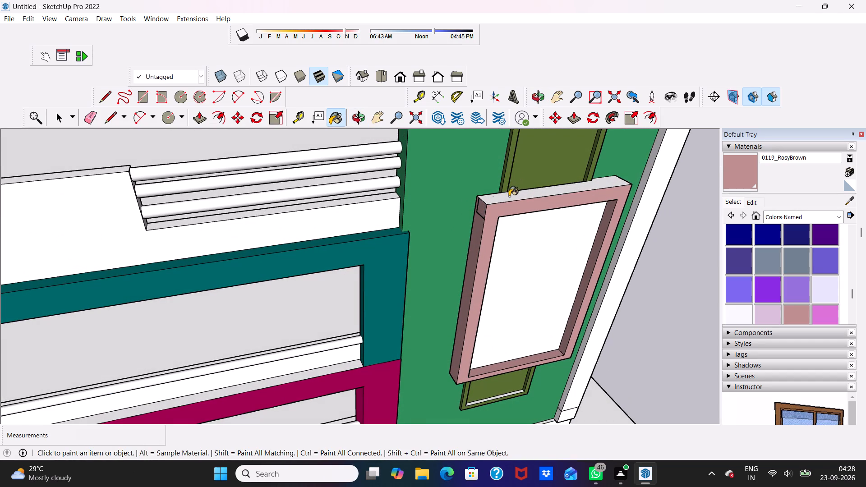
left_click(509, 196)
Paint the remaining outer side face and the underside of the large tower window's frame with 0119_RosyBrown.
scroll(508, 195, "down", 2)
middle_click_drag(508, 195, 237, 95)
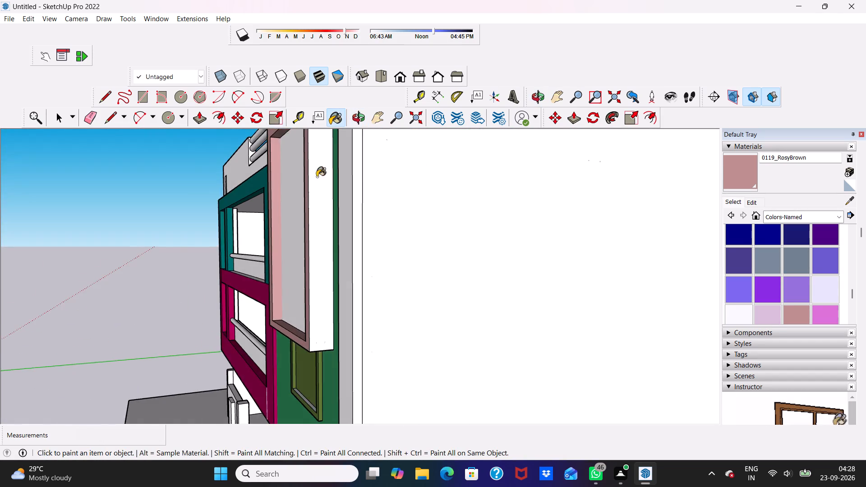
scroll(328, 194, "up", 4)
left_click(320, 228)
scroll(280, 213, "down", 2)
middle_click_drag(282, 211, 357, 78)
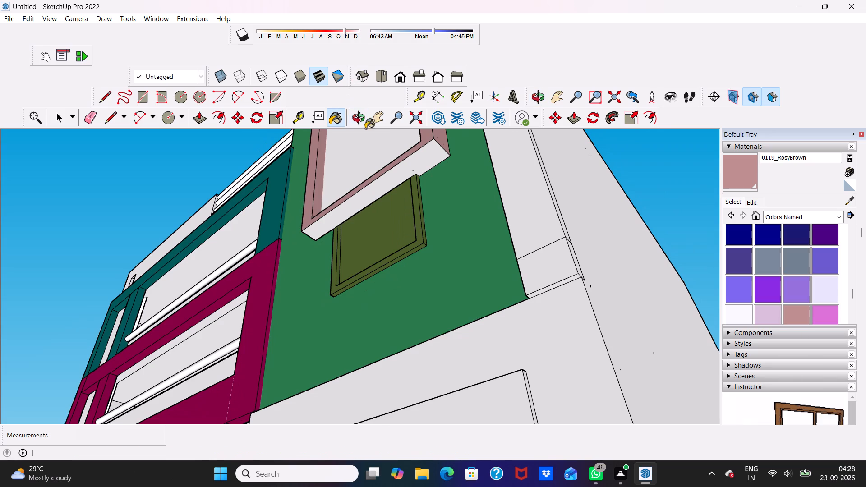
left_click(371, 191)
scroll(360, 170, "down", 1)
middle_click_drag(360, 170, 443, 236)
scroll(419, 198, "down", 6)
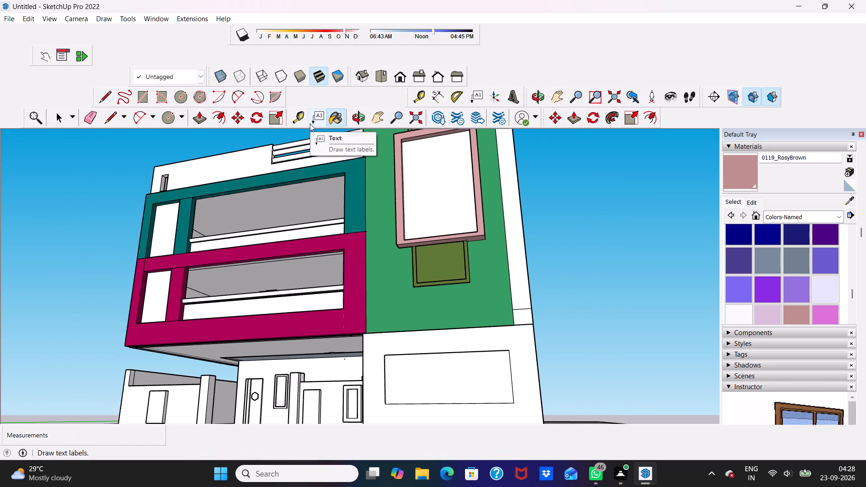
left_click(310, 124)
key("space")
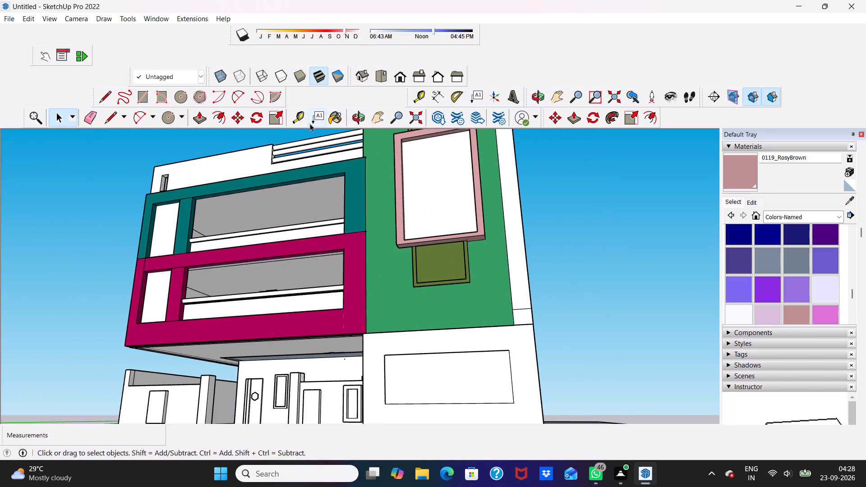
Paint the front face and thin top ledge of the ground-floor wall below the green tower with Wood Veneer 01.
scroll(310, 124, "up", 1)
scroll(309, 115, "down", 5)
scroll(423, 165, "down", 5)
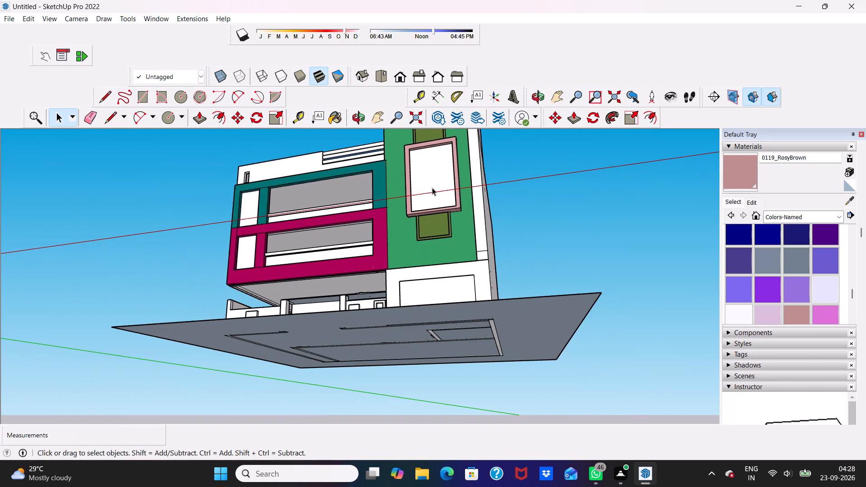
scroll(430, 185, "down", 1)
middle_click_drag(430, 185, 484, 241)
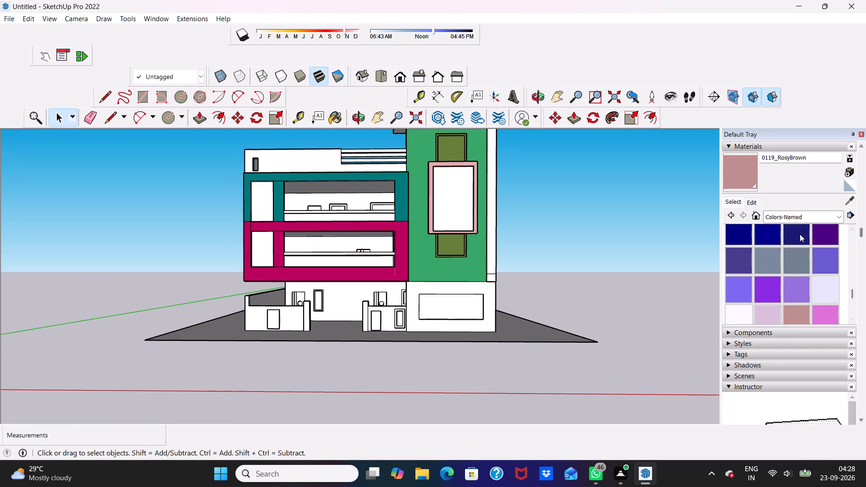
left_click(837, 216)
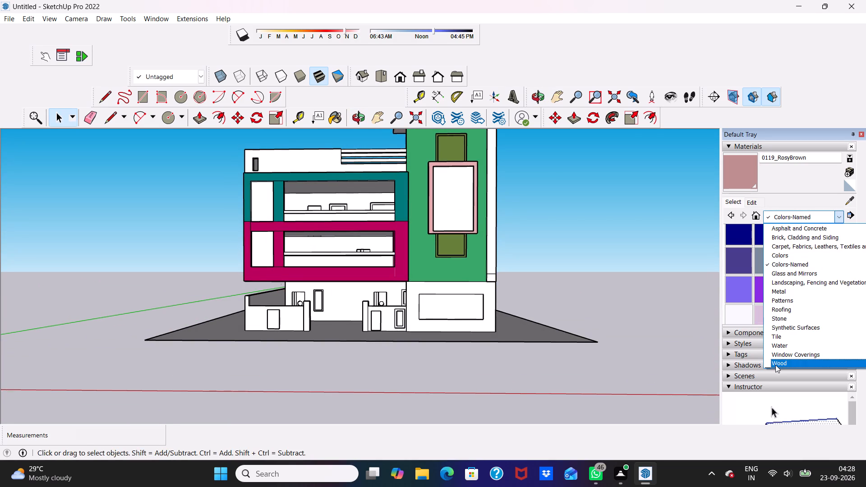
left_click(775, 365)
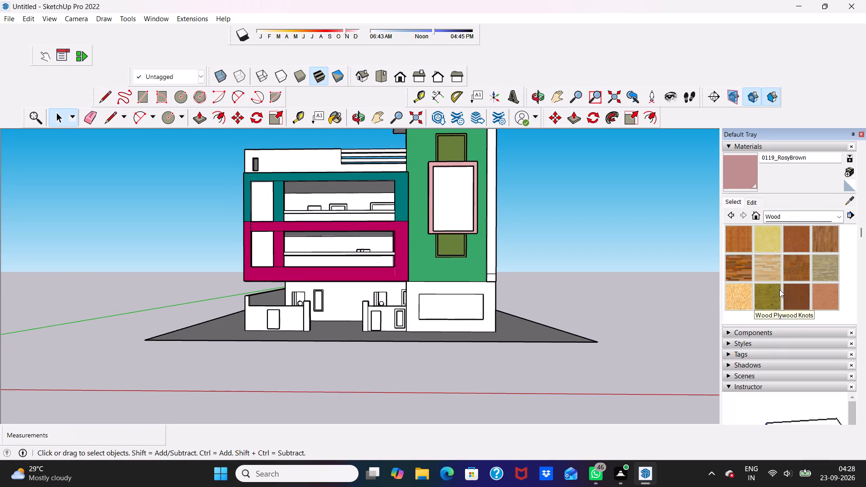
left_click(786, 292)
scroll(449, 296, "up", 3)
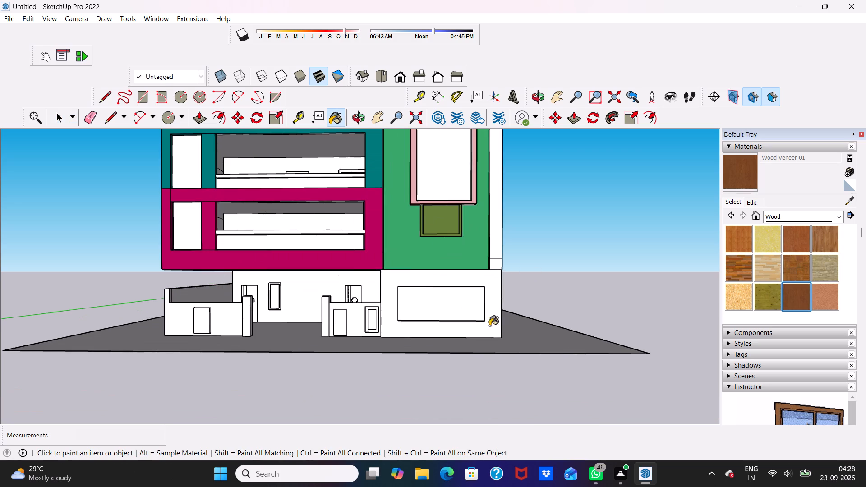
scroll(380, 264, "up", 1)
left_click(394, 287)
scroll(393, 279, "up", 5)
middle_click_drag(392, 275, 391, 316)
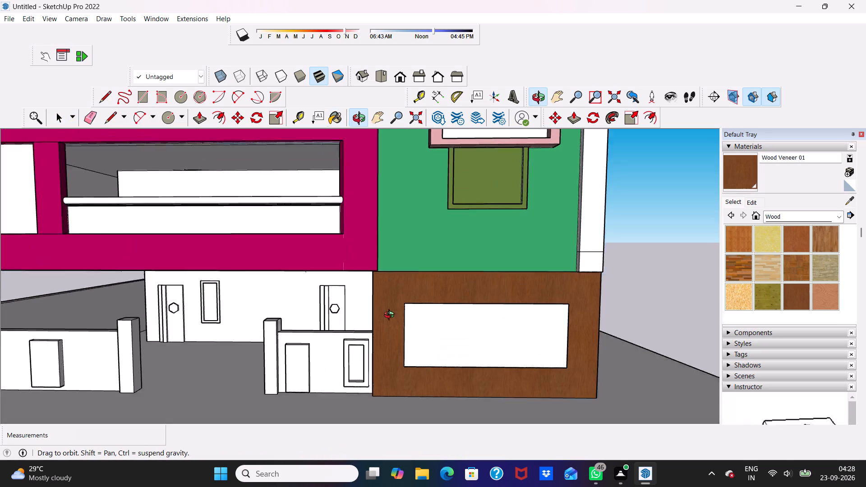
middle_click_drag(391, 316, 373, 364)
scroll(357, 289, "up", 6)
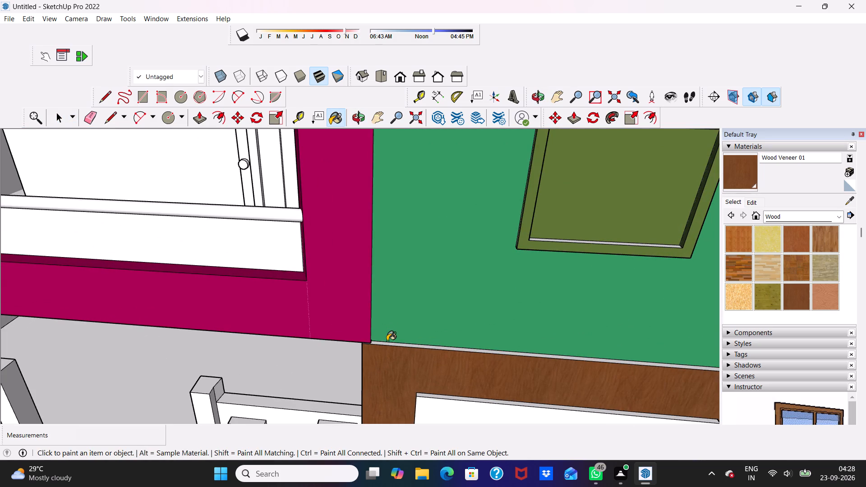
left_click(387, 344)
scroll(387, 333, "down", 2)
scroll(387, 333, "up", 5)
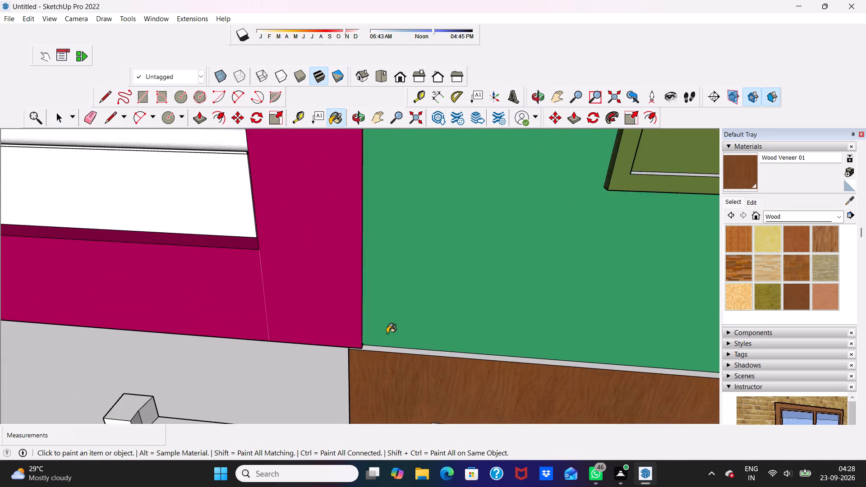
scroll(387, 333, "up", 2)
left_click(382, 349)
scroll(369, 310, "down", 12)
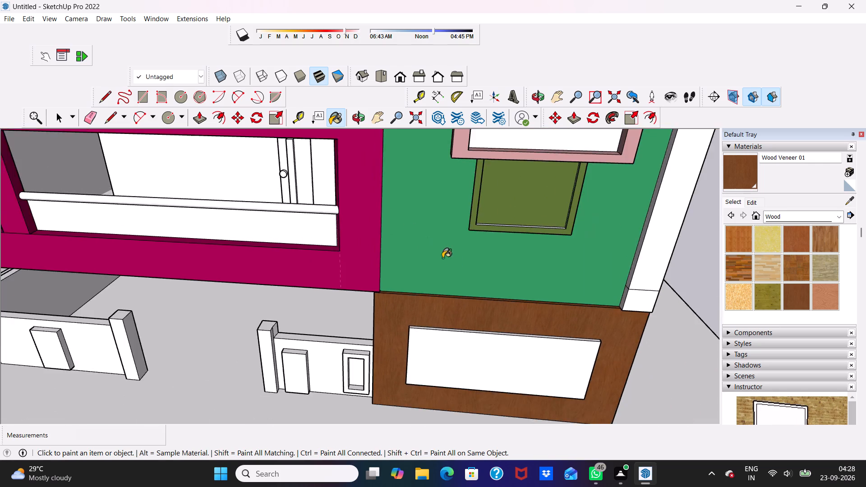
Paint the green entrance-side end face of the ground-floor wall below the tower with Wood Veneer 01.
middle_click_drag(449, 270, 275, 197)
scroll(406, 297, "up", 2)
scroll(405, 302, "down", 1)
middle_click_drag(405, 303, 331, 293)
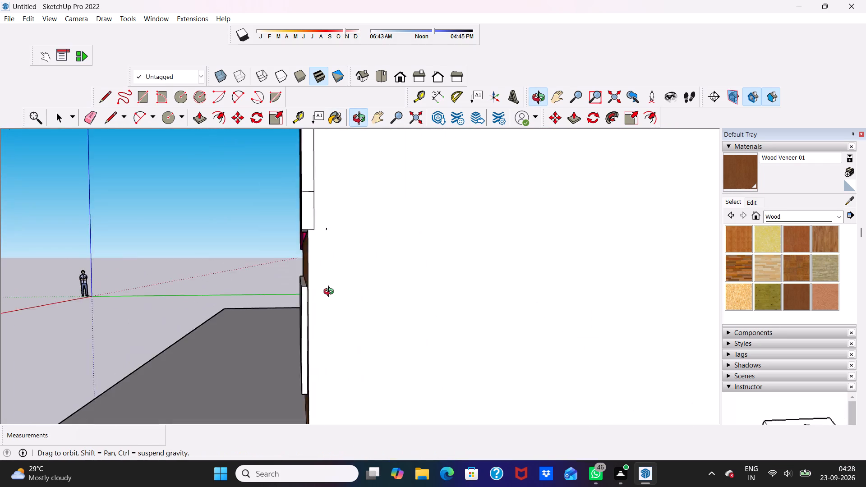
middle_click_drag(331, 293, 535, 240)
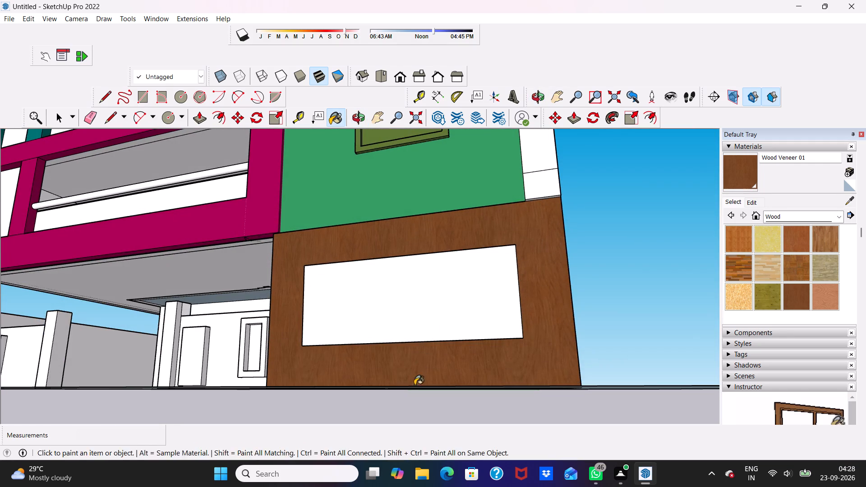
middle_click_drag(412, 386, 571, 386)
scroll(190, 288, "down", 10)
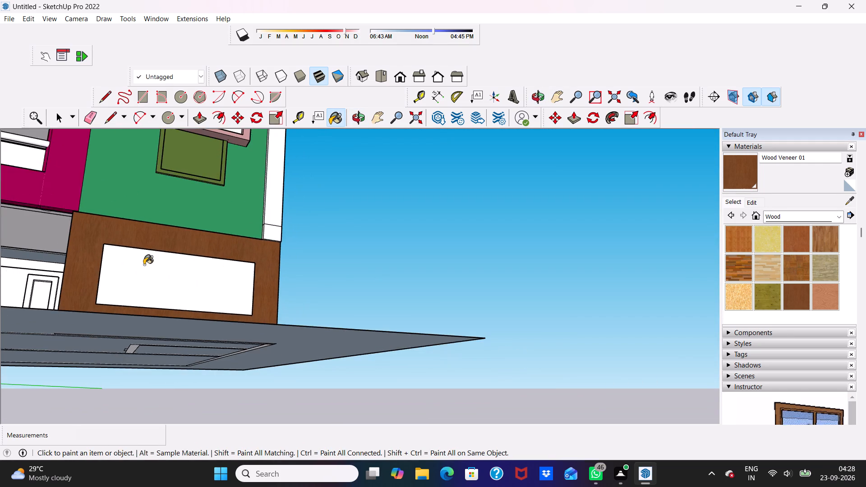
middle_click_drag(144, 265, 310, 303)
scroll(203, 298, "up", 5)
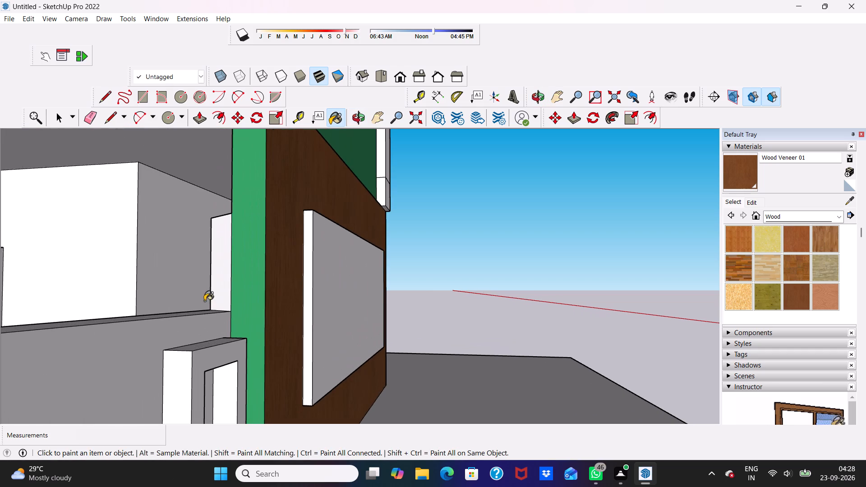
scroll(296, 294, "up", 3)
scroll(298, 285, "down", 3)
middle_click_drag(364, 251, 124, 307)
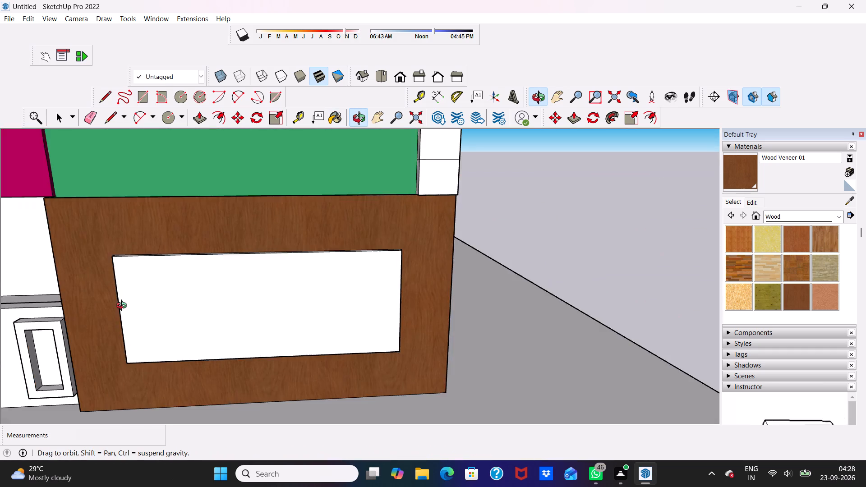
middle_click_drag(124, 307, 373, 290)
scroll(373, 290, "down", 1)
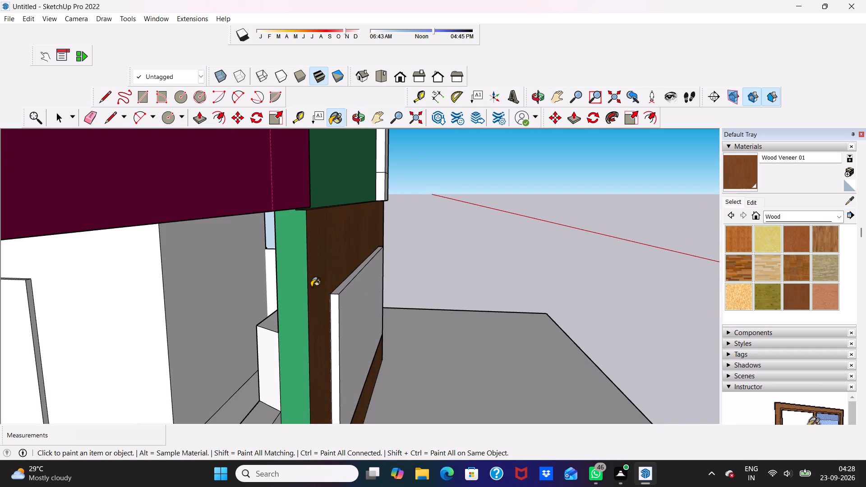
left_click(282, 299)
Paint the front and top faces of the raised rectangular panel on the wood-veneer wall with Wood Board Cork.
scroll(282, 297, "down", 2)
middle_click_drag(283, 295, 246, 285)
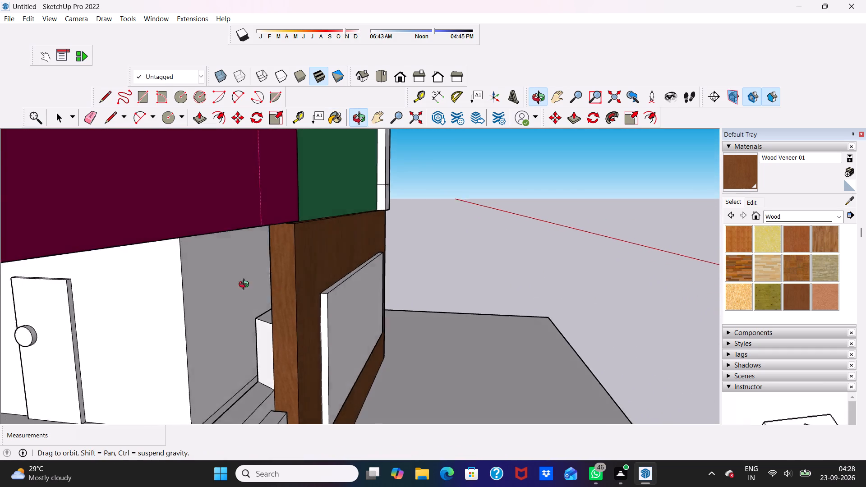
middle_click_drag(246, 285, 0, 277)
scroll(412, 248, "down", 4)
middle_click_drag(538, 256, 552, 230)
scroll(526, 216, "down", 3)
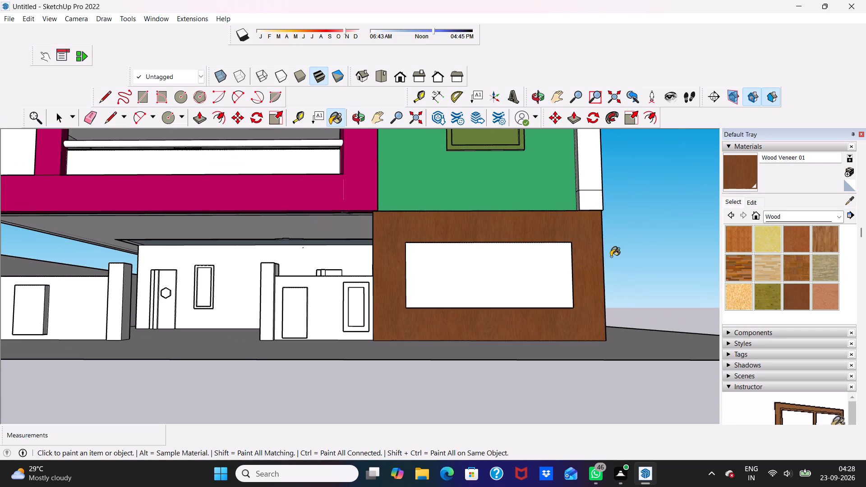
left_click(766, 233)
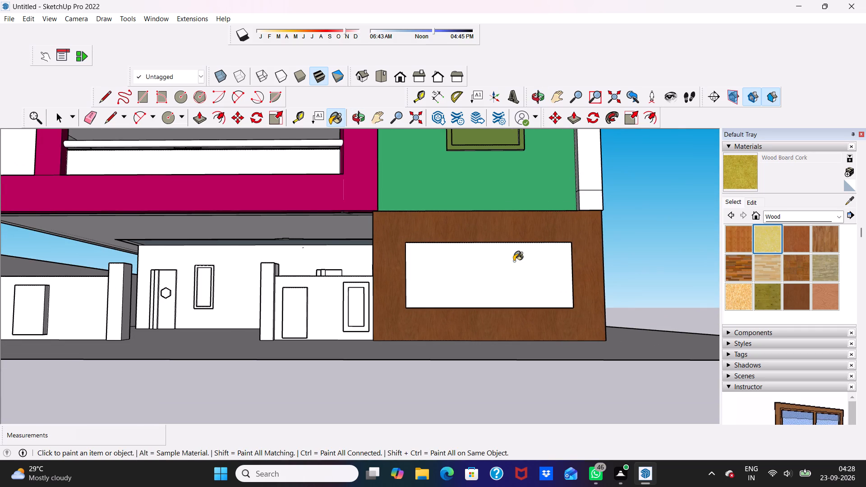
scroll(513, 261, "up", 1)
left_click(508, 259)
scroll(584, 268, "up", 4)
scroll(560, 265, "down", 4)
middle_click_drag(526, 258, 456, 308)
scroll(433, 294, "up", 15)
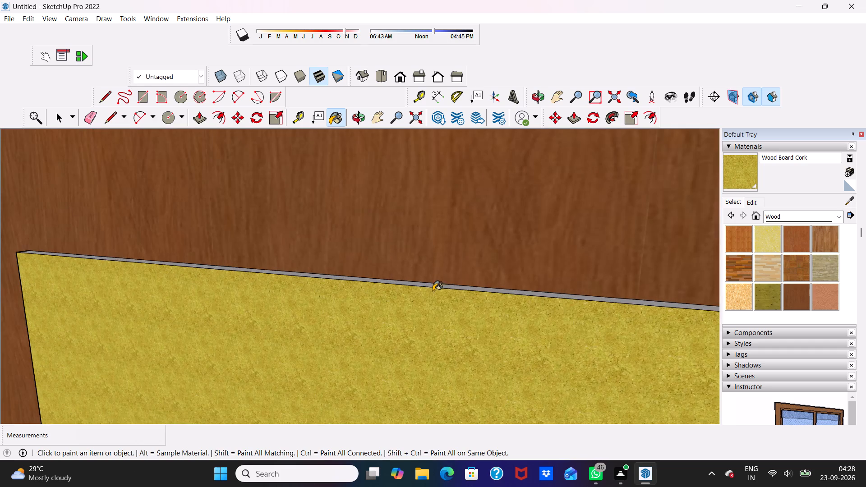
left_click(427, 284)
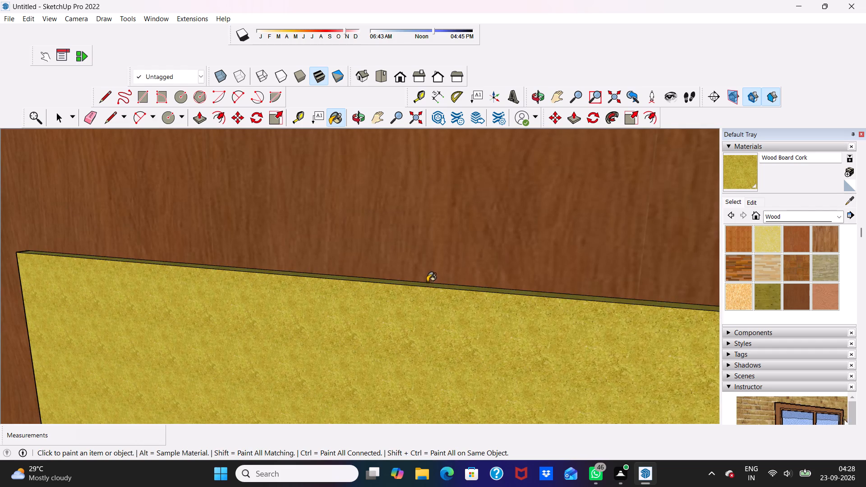
Paint both side faces of the raised rectangular panel on the ground-floor wall with Wood Board Cork.
scroll(427, 282, "down", 5)
scroll(484, 203, "down", 7)
middle_click_drag(438, 248, 334, 248)
scroll(320, 231, "up", 6)
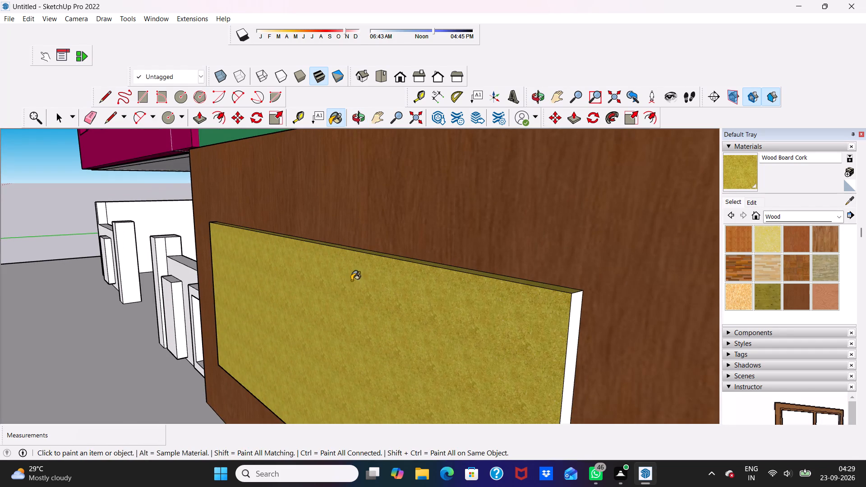
left_click(566, 351)
left_click(571, 350)
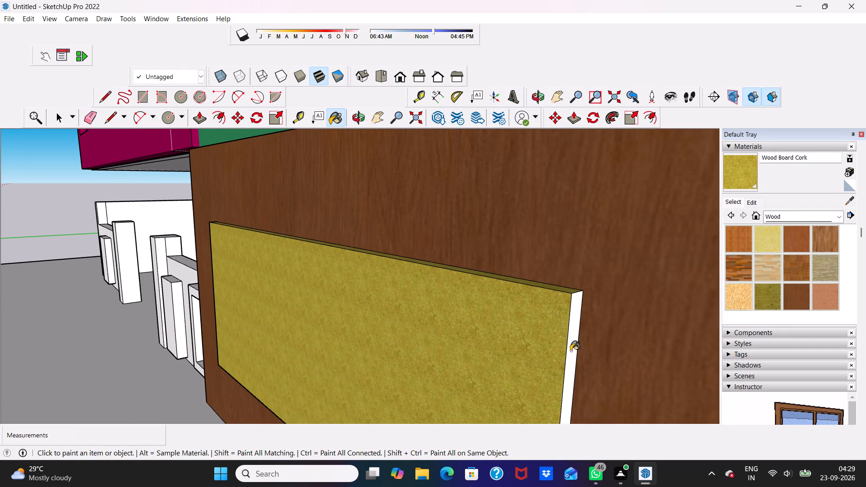
scroll(538, 312, "down", 9)
middle_click_drag(497, 231, 616, 101)
middle_click_drag(616, 101, 607, 162)
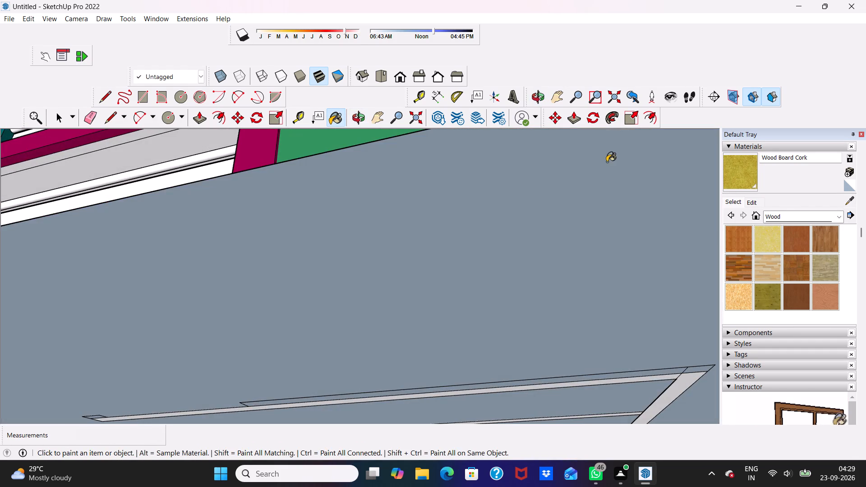
middle_click_drag(607, 162, 631, 262)
middle_click_drag(529, 219, 583, 301)
middle_click_drag(371, 253, 376, 239)
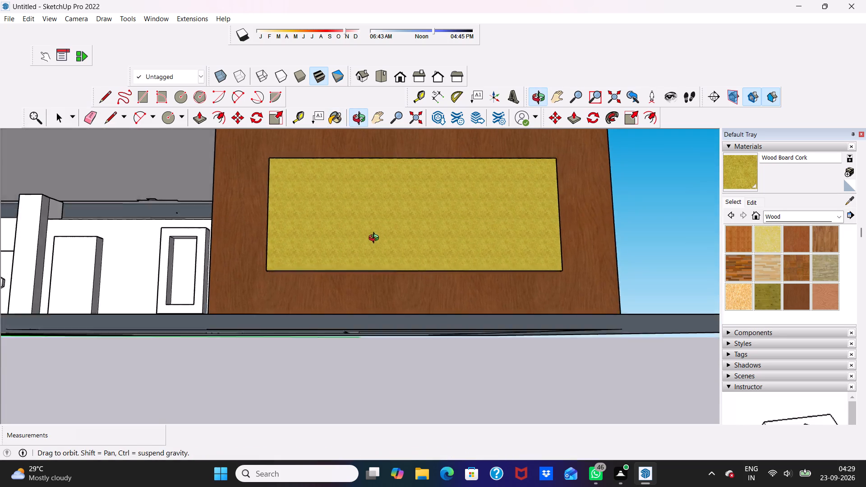
middle_click_drag(376, 239, 403, 274)
middle_click_drag(324, 253, 431, 285)
scroll(427, 281, "up", 2)
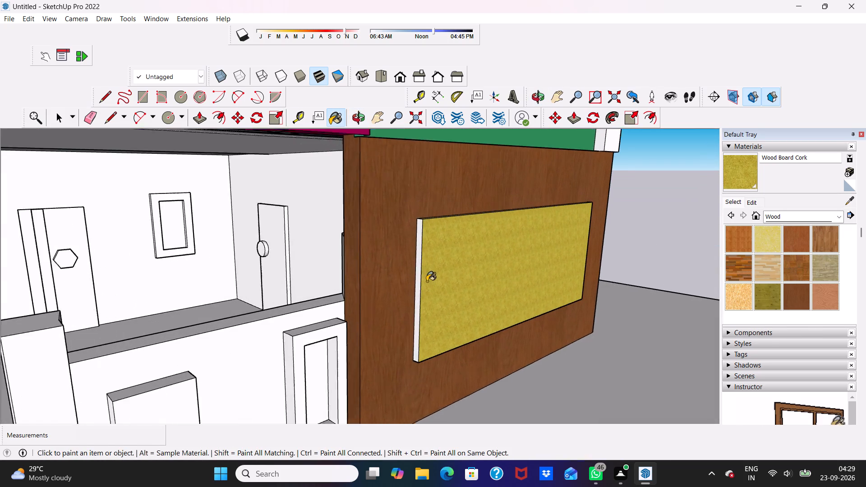
scroll(427, 281, "up", 1)
left_click(416, 269)
Paint the underside of the raised rectangular panel on the ground-floor wall with Wood Board Cork.
scroll(437, 278, "up", 1)
scroll(450, 289, "down", 3)
middle_click_drag(456, 296, 423, 200)
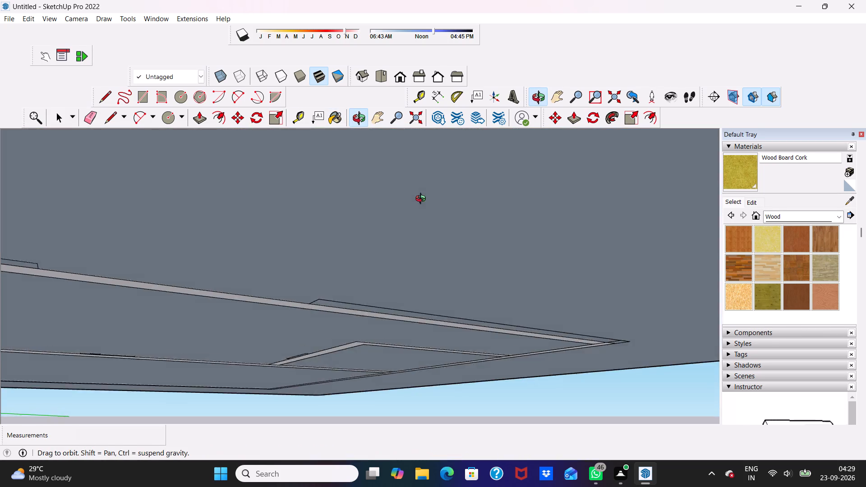
middle_click_drag(423, 200, 401, 241)
scroll(369, 332, "up", 6)
middle_click_drag(388, 317, 353, 318)
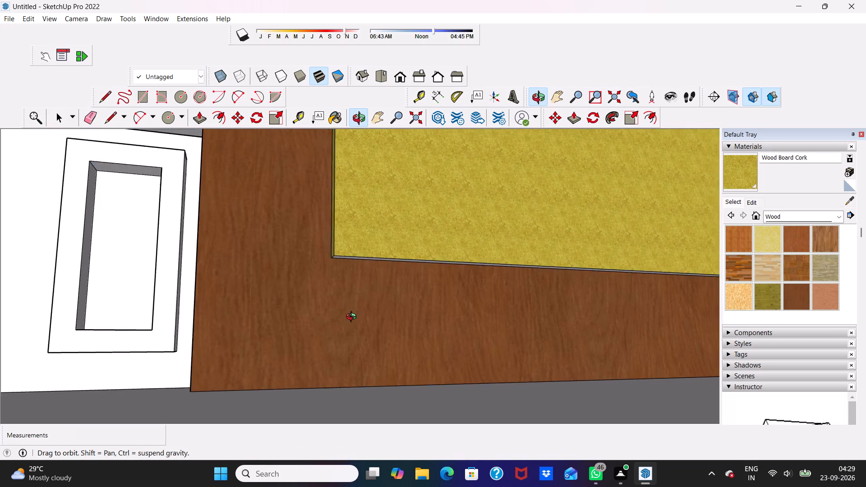
middle_click_drag(353, 318, 353, 319)
scroll(369, 271, "up", 5)
middle_click_drag(369, 270, 363, 250)
scroll(363, 250, "up", 2)
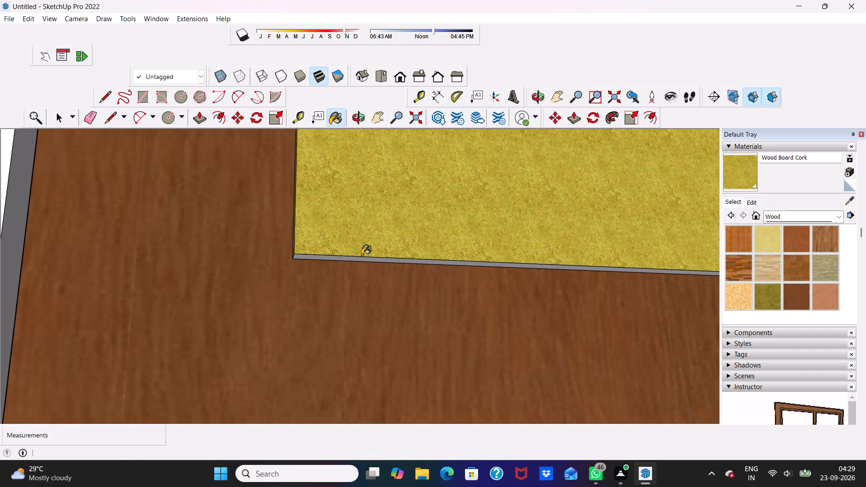
scroll(362, 255, "up", 3)
left_click(362, 258)
In the front view, paint the large tower window's white inner panel with Wood Plywood Knots.
scroll(362, 256, "down", 19)
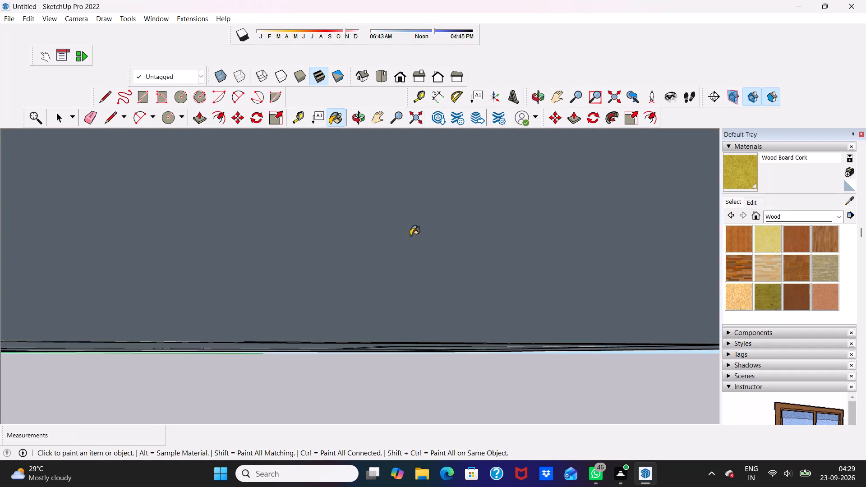
scroll(412, 238, "down", 3)
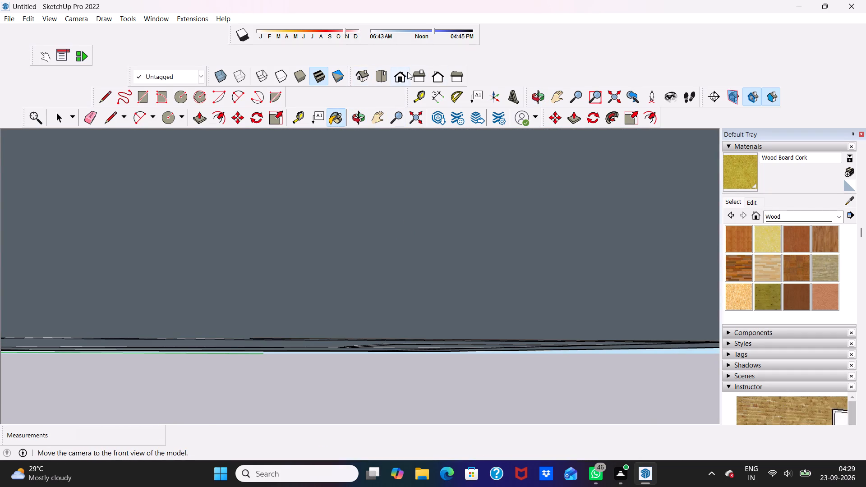
left_click(400, 74)
scroll(368, 148, "down", 5)
scroll(421, 276, "down", 10)
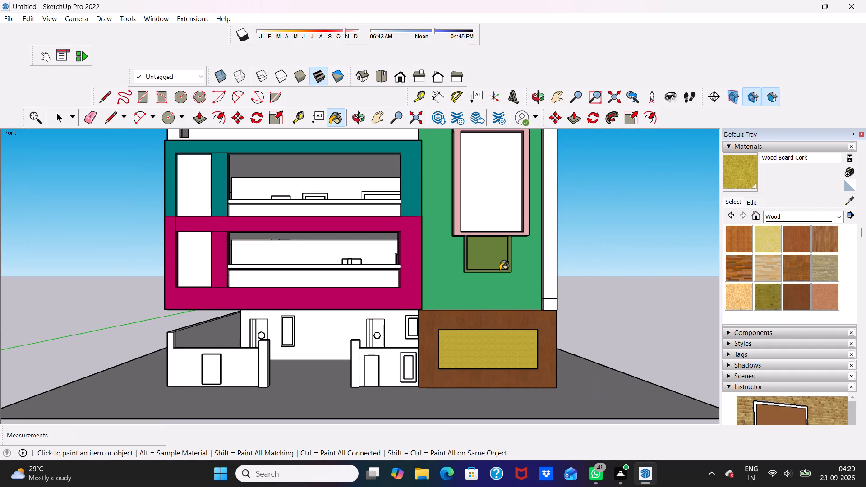
scroll(553, 260, "down", 1)
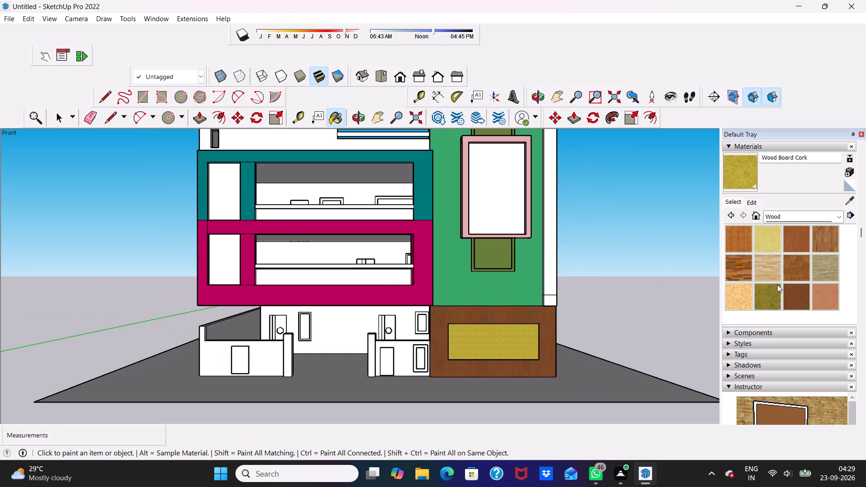
left_click(764, 289)
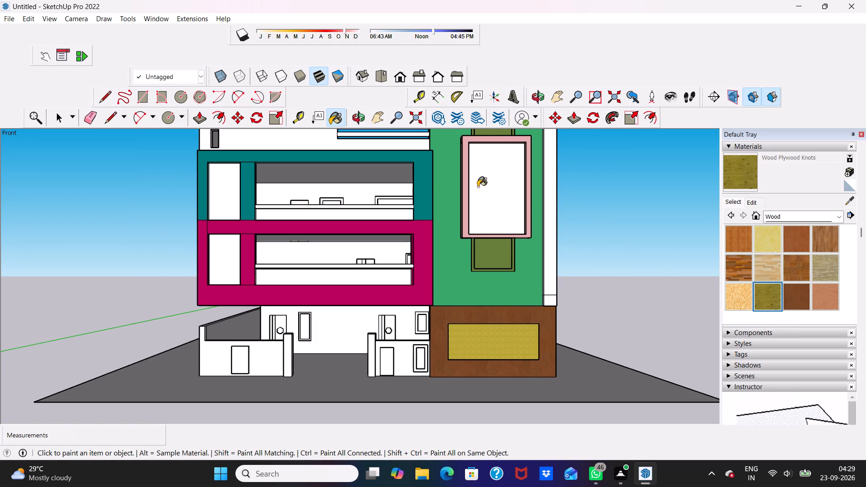
left_click(478, 187)
scroll(489, 175, "up", 6)
scroll(489, 175, "down", 6)
middle_click_drag(489, 175, 497, 246)
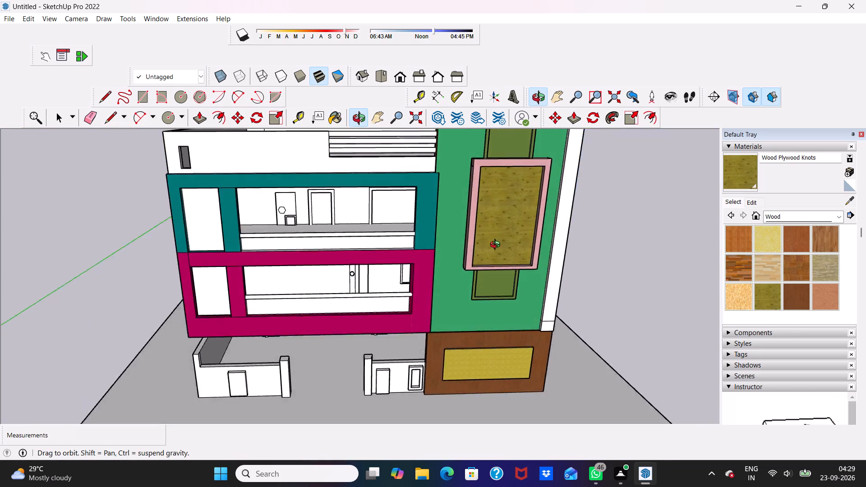
middle_click_drag(497, 246, 622, 235)
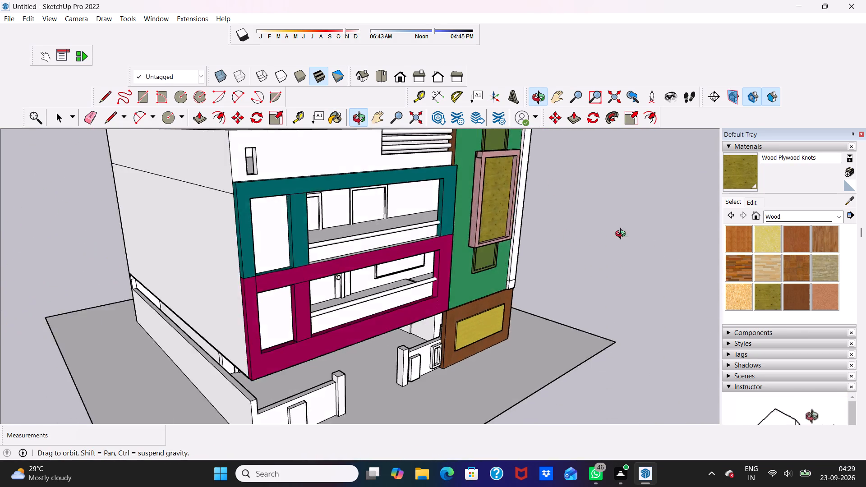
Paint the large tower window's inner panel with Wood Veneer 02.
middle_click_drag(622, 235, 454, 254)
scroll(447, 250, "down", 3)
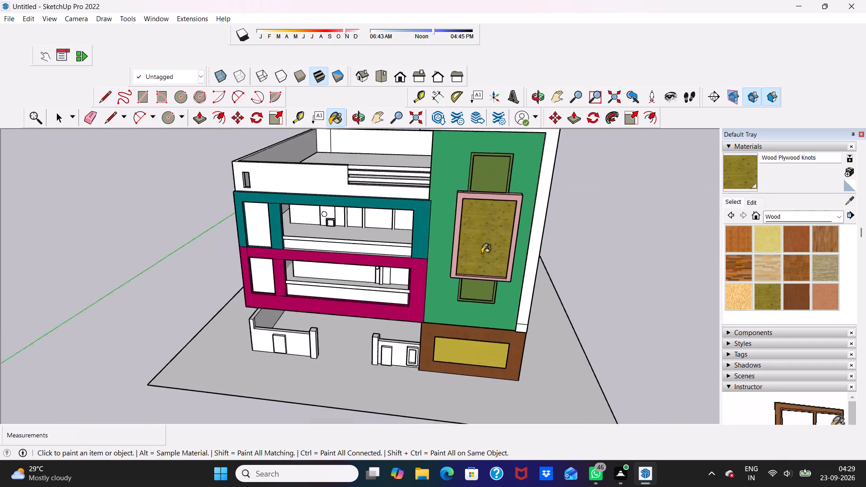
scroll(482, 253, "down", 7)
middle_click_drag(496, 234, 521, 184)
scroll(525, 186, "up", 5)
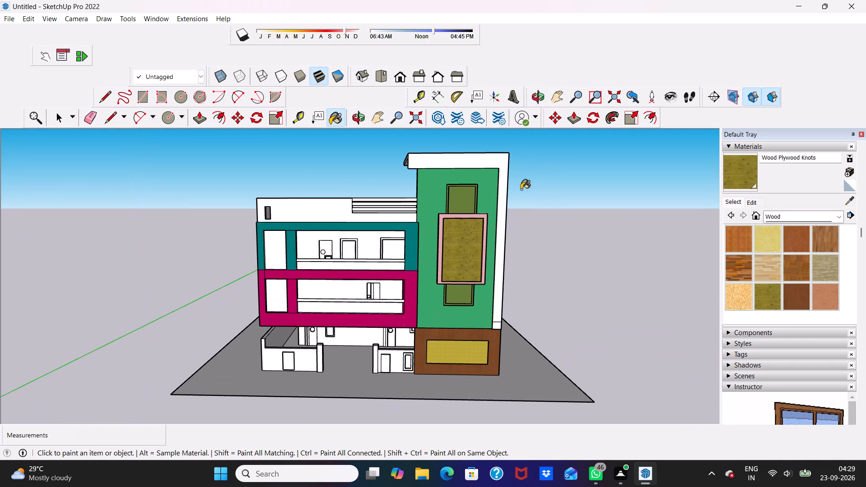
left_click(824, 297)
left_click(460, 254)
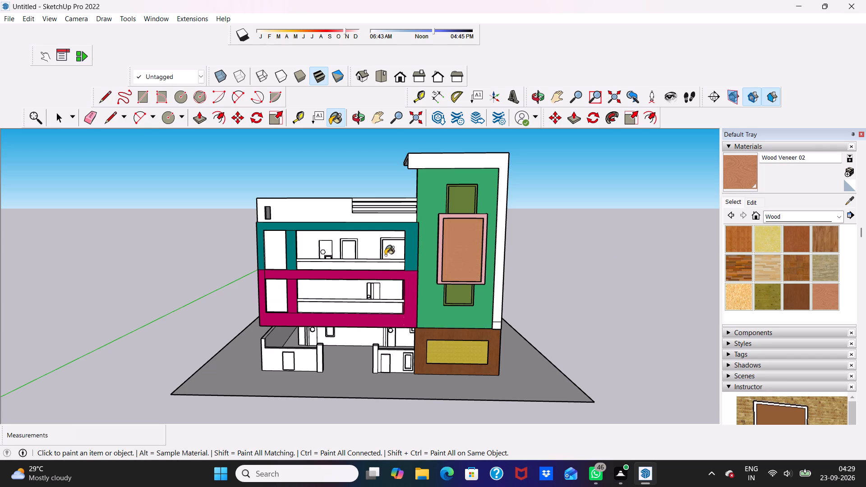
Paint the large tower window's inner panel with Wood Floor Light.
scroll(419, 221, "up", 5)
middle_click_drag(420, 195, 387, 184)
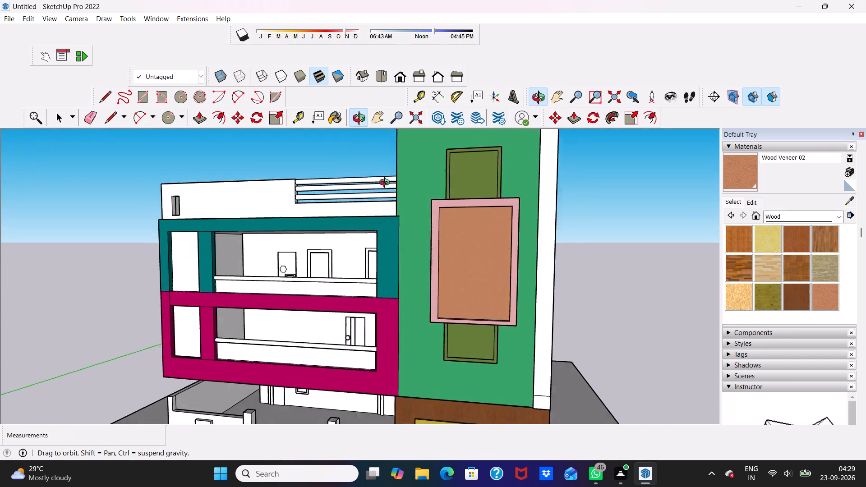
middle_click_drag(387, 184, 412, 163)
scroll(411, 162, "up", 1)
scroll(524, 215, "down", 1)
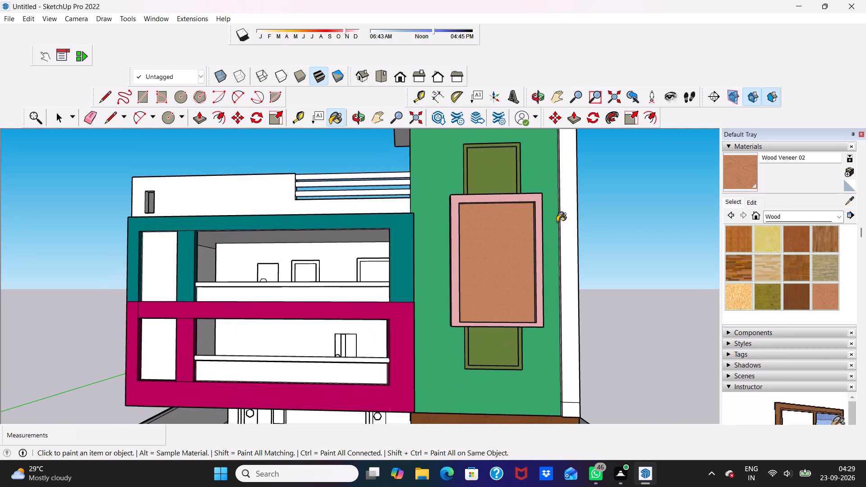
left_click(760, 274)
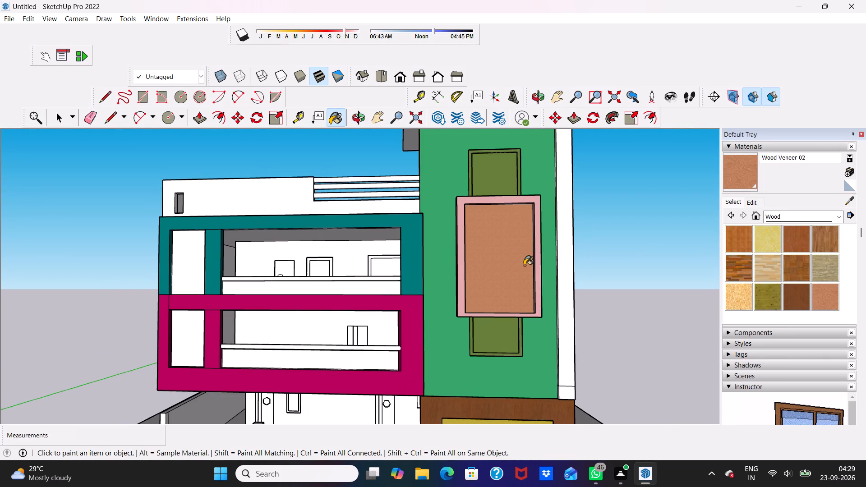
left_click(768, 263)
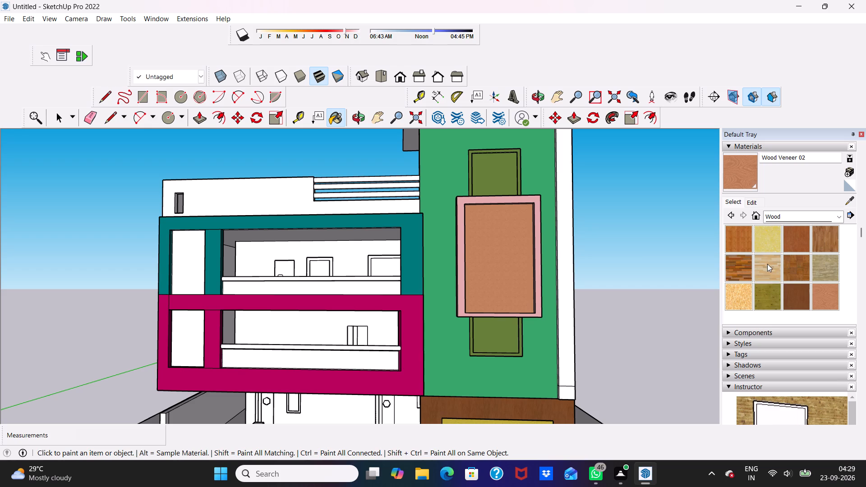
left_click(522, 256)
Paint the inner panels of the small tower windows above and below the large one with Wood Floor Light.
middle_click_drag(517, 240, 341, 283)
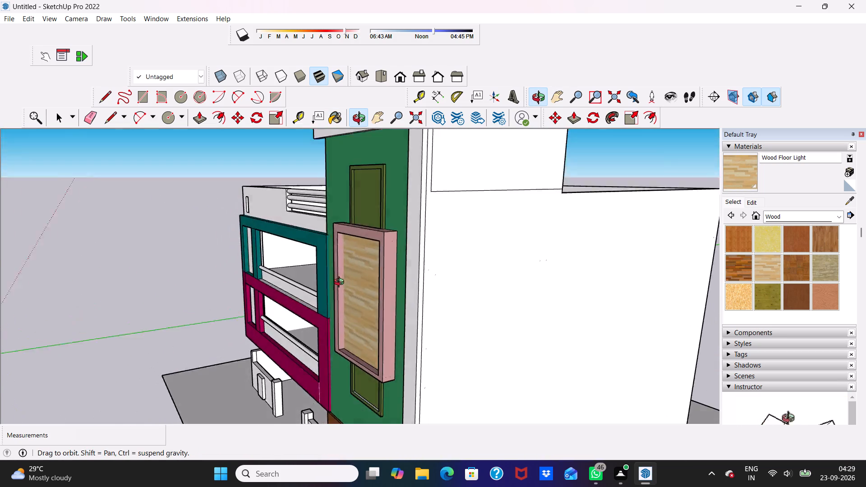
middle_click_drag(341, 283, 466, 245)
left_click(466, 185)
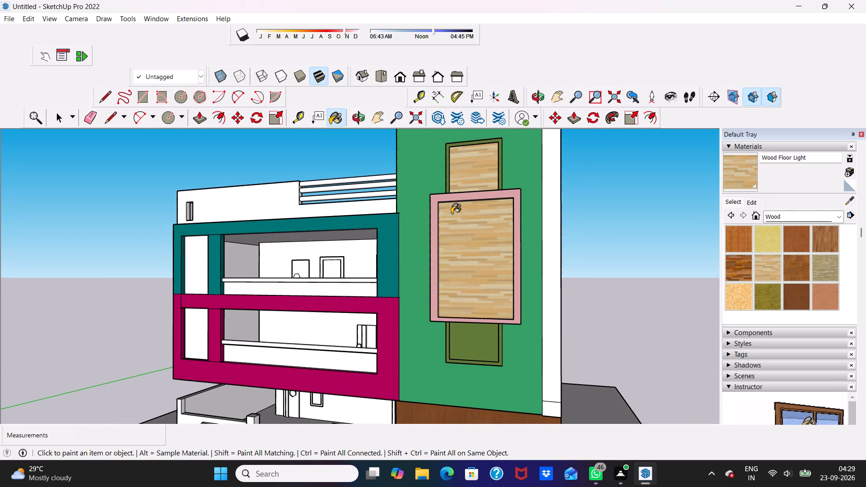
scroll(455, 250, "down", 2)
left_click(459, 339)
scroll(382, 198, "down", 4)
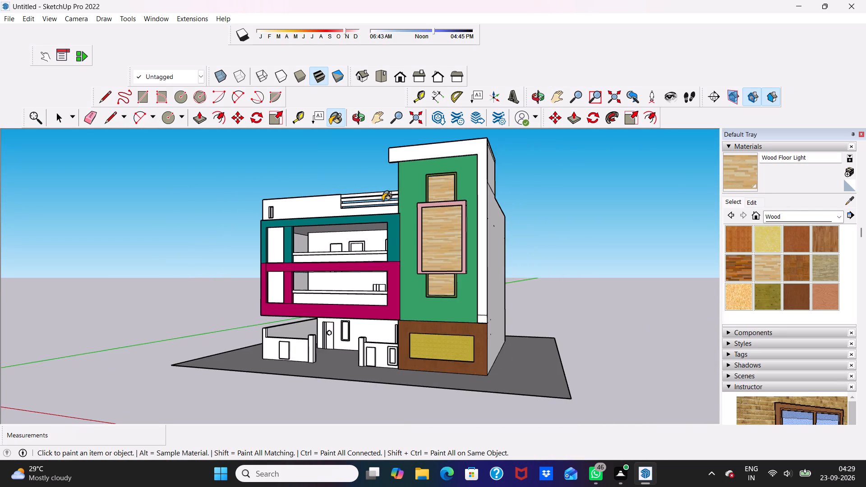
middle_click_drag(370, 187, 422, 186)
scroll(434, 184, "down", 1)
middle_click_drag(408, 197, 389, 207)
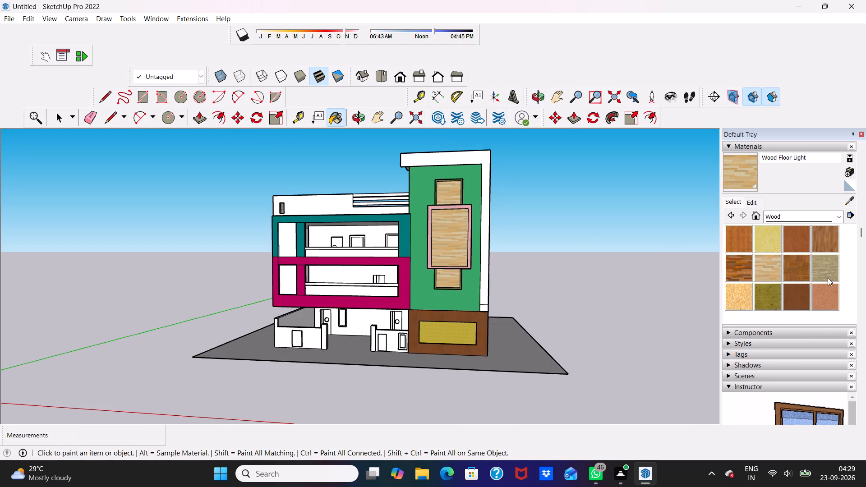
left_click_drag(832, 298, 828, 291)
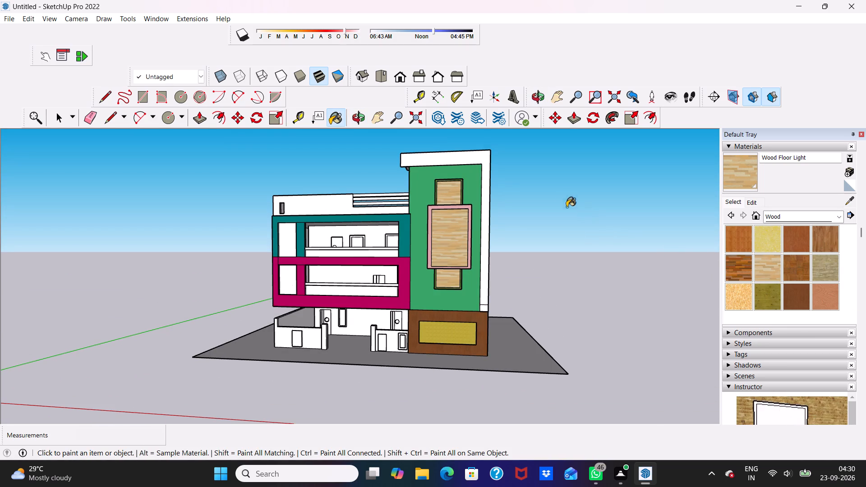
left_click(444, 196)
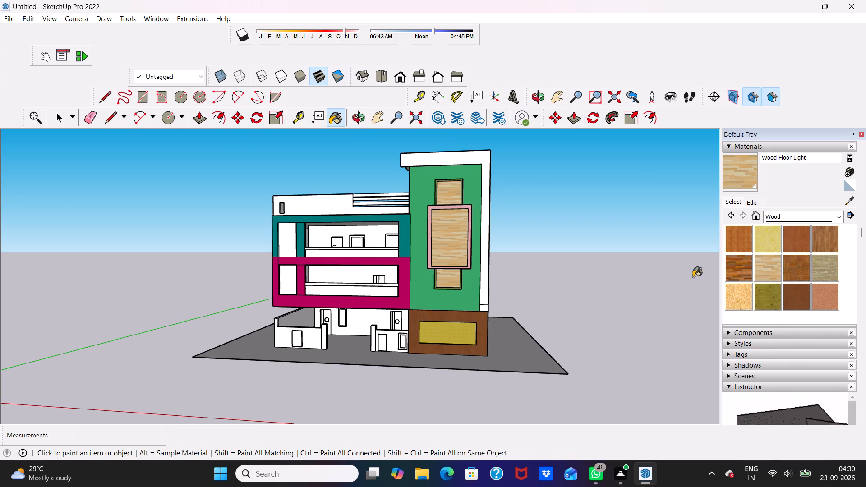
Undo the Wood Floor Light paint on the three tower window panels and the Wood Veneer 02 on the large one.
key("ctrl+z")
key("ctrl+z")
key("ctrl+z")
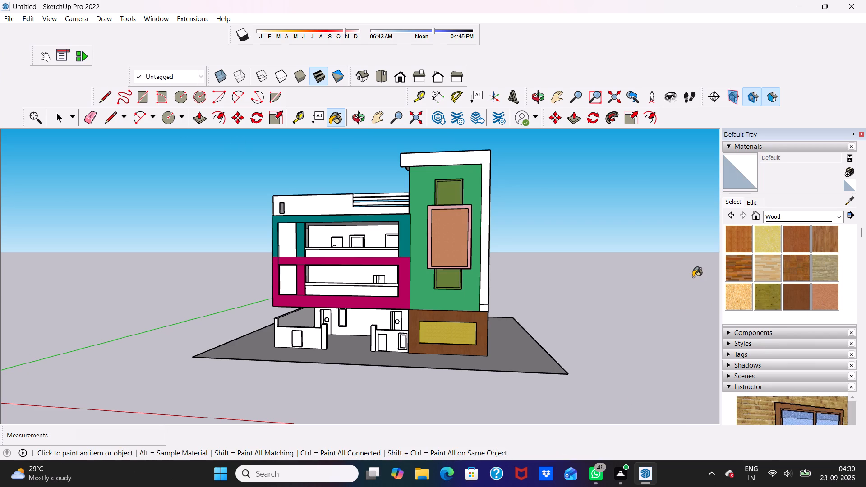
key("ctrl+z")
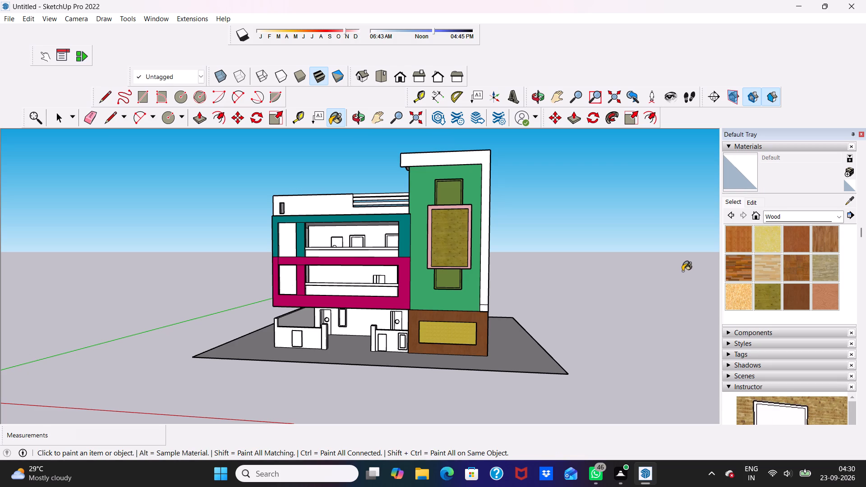
Paint the large tower window's inner panel with Wood Board Cork.
left_click(777, 244)
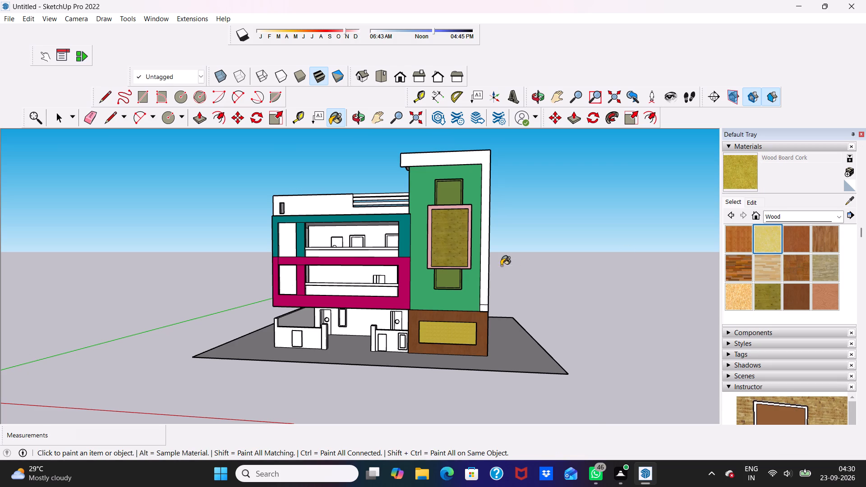
scroll(498, 263, "up", 3)
left_click(429, 241)
scroll(428, 242, "down", 5)
middle_click_drag(427, 243, 433, 235)
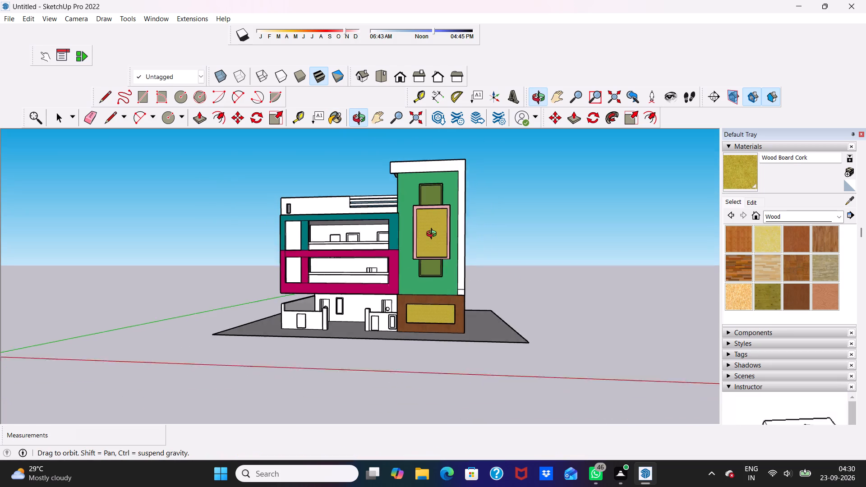
Paint the inner panels of the small lower and upper tower windows with Wood Floor.
middle_click_drag(433, 235, 440, 279)
scroll(440, 279, "up", 9)
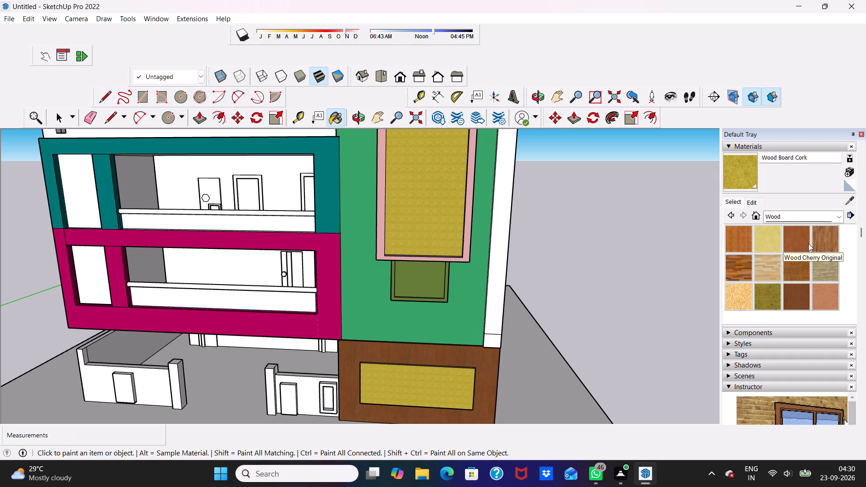
left_click(820, 243)
scroll(471, 322, "up", 1)
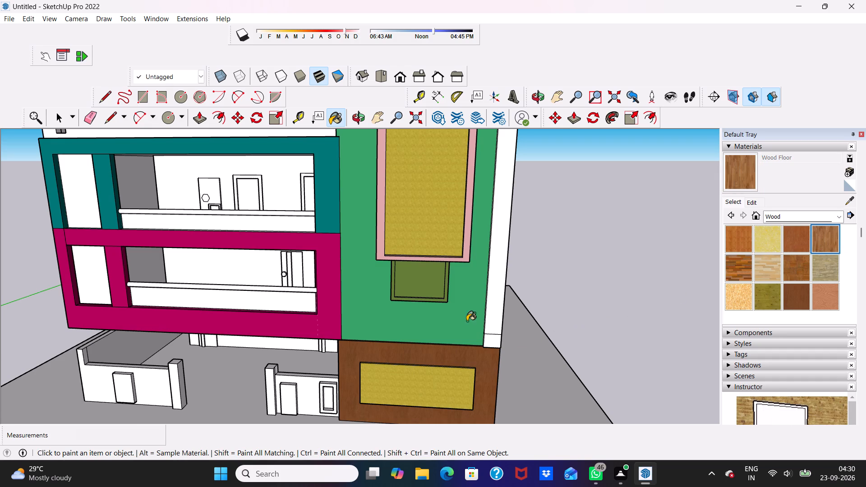
scroll(467, 321, "up", 1)
left_click(424, 284)
scroll(424, 283, "down", 12)
scroll(430, 256, "up", 1)
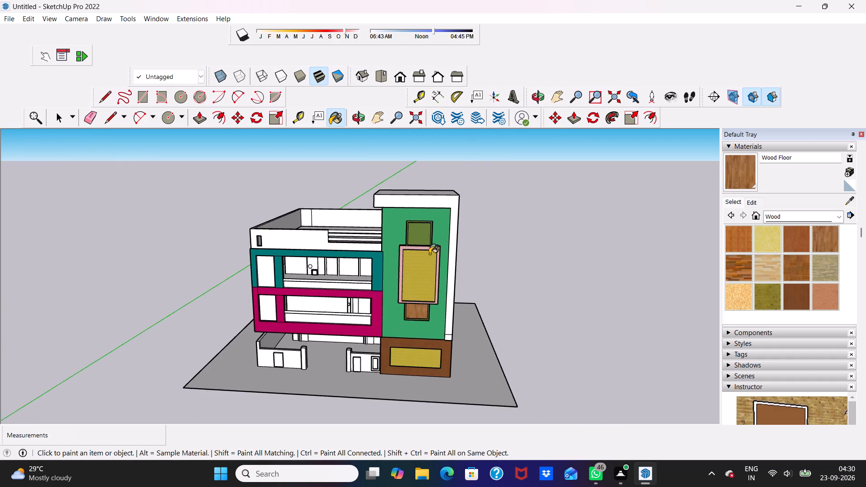
scroll(429, 254, "up", 4)
left_click(419, 240)
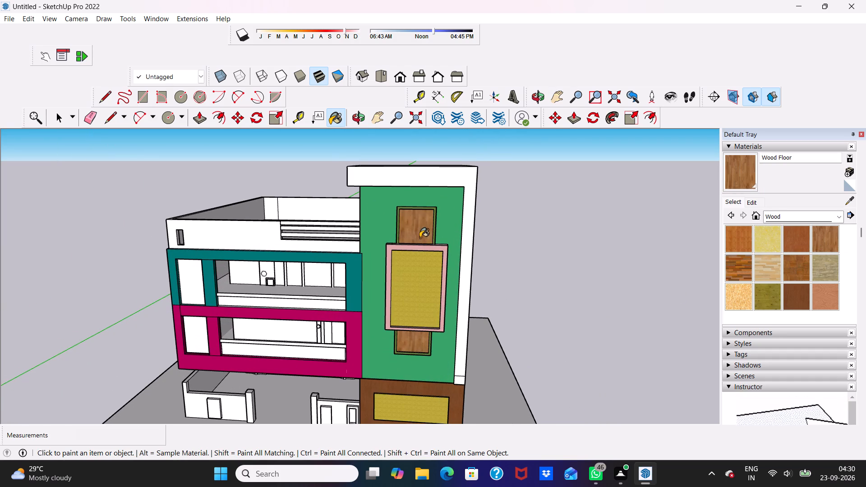
Paint the front frame faces of the small upper and lower tower windows with Wood Floor.
scroll(420, 237, "up", 5)
scroll(420, 237, "down", 1)
scroll(420, 235, "up", 13)
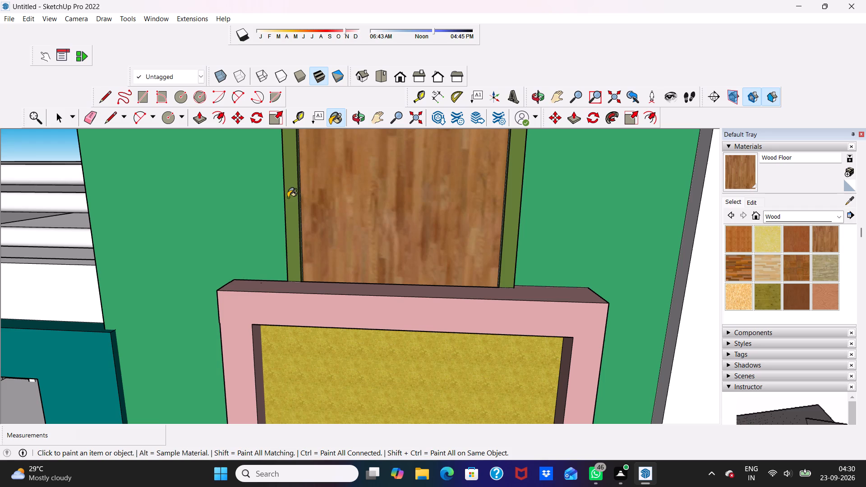
left_click(288, 200)
scroll(501, 197, "down", 15)
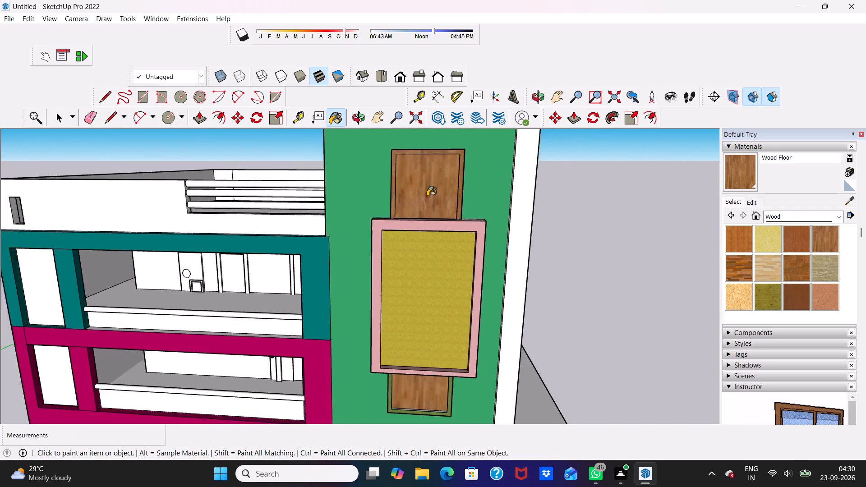
scroll(427, 196, "down", 2)
middle_click_drag(357, 345, 386, 236)
scroll(440, 276, "up", 8)
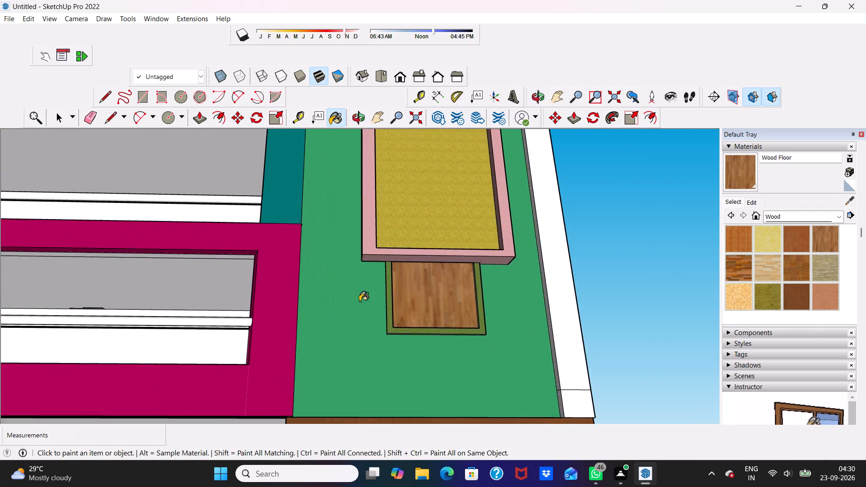
scroll(359, 301, "up", 3)
left_click(402, 307)
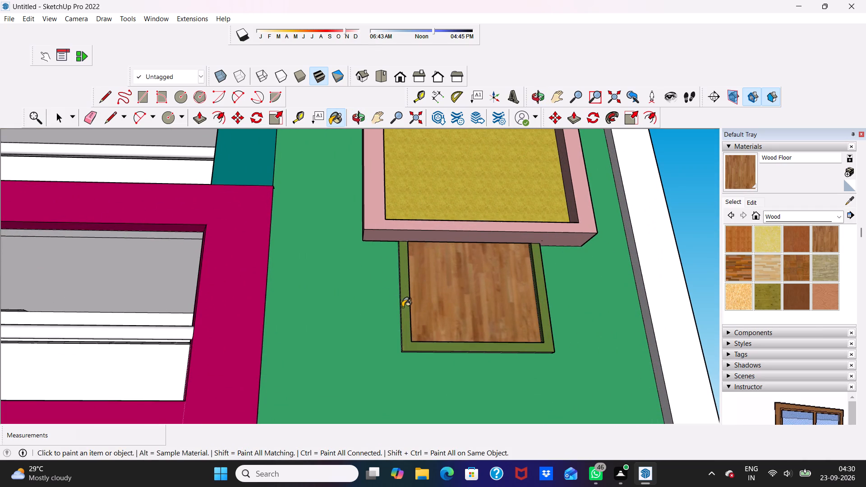
Paint both inner side faces of the small lower tower window's frame with Wood Floor.
scroll(558, 299, "down", 1)
scroll(531, 291, "up", 5)
middle_click_drag(488, 285, 528, 294)
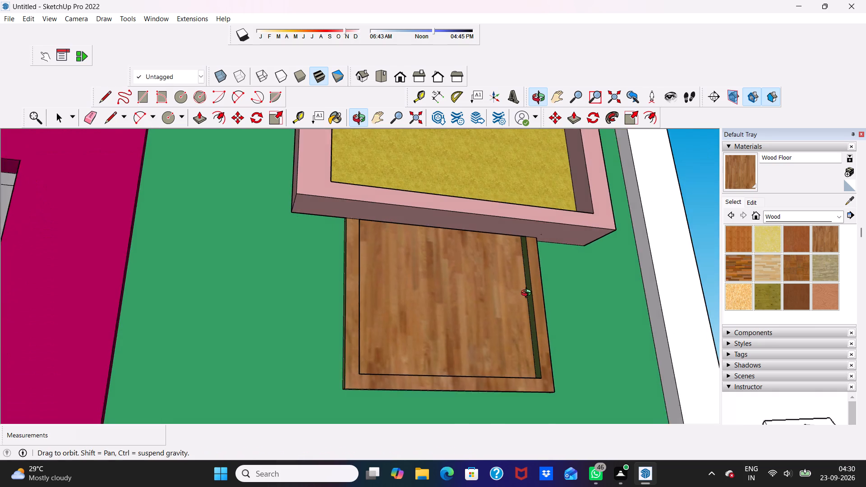
middle_click_drag(528, 294, 531, 295)
scroll(536, 294, "up", 4)
left_click(524, 293)
scroll(500, 299, "down", 2)
middle_click_drag(496, 300, 272, 313)
scroll(263, 302, "up", 4)
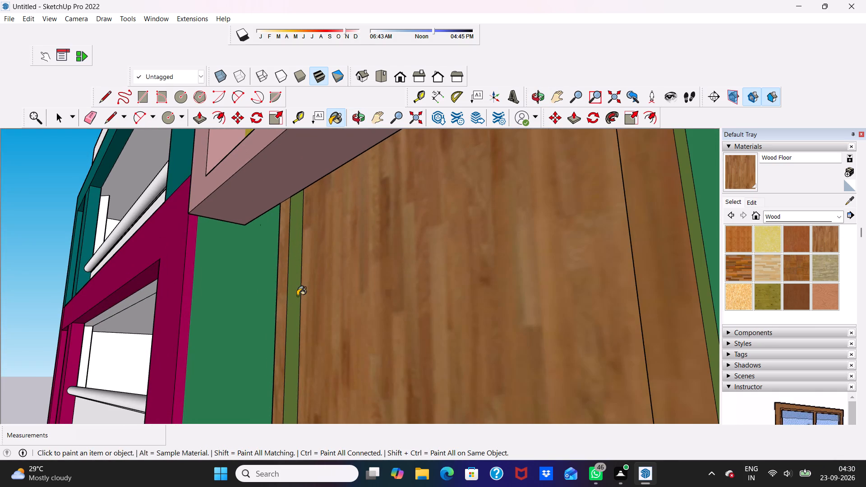
left_click(292, 297)
Paint the lower tower window frame's outer side face away from the balconies and its inner bottom ledge with Wood Floor.
scroll(300, 290, "down", 11)
middle_click_drag(381, 265, 371, 322)
left_click(408, 335)
scroll(393, 352, "up", 1)
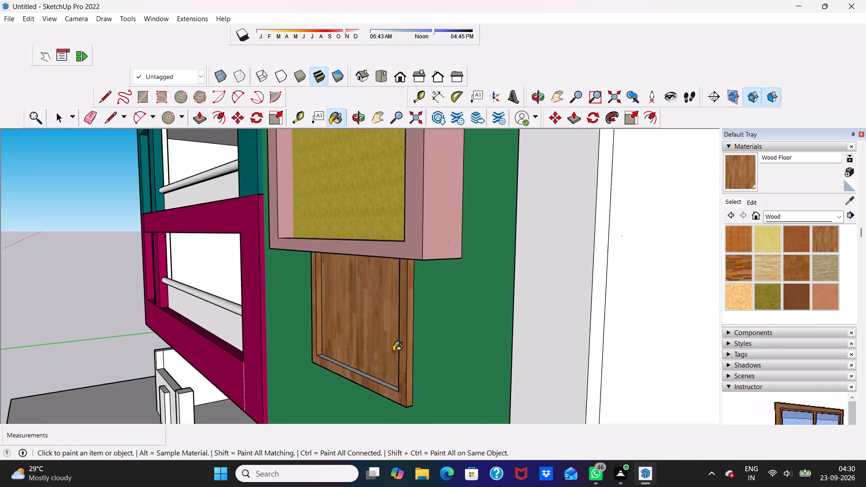
scroll(393, 351, "up", 2)
left_click(361, 381)
Paint the underside and the balcony-side outer face of the small lower tower window's frame with Wood Floor.
middle_click_drag(350, 372, 356, 356)
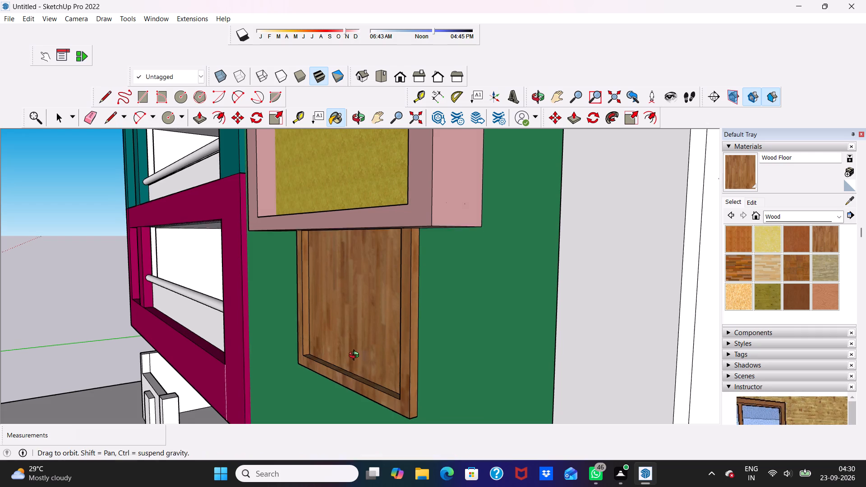
middle_click_drag(356, 356, 424, 216)
scroll(418, 239, "up", 1)
left_click(416, 245)
middle_click_drag(415, 245, 482, 227)
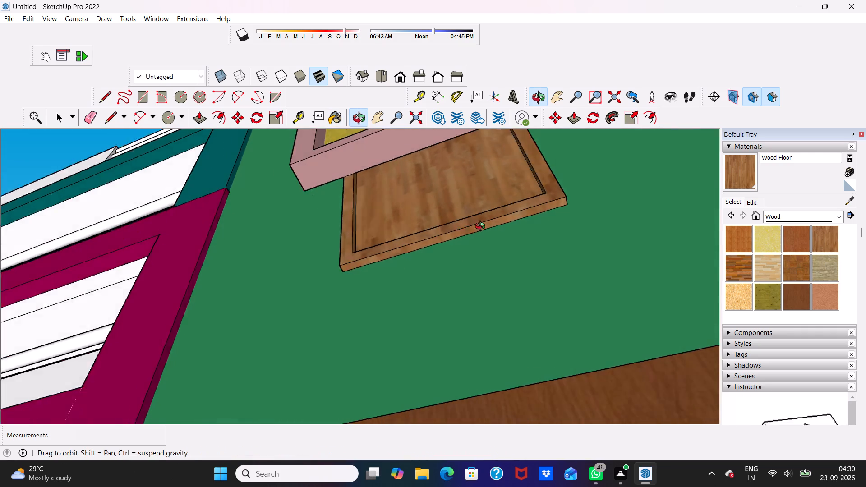
middle_click_drag(482, 227, 631, 258)
scroll(422, 280, "up", 3)
left_click(450, 269)
scroll(454, 256, "down", 5)
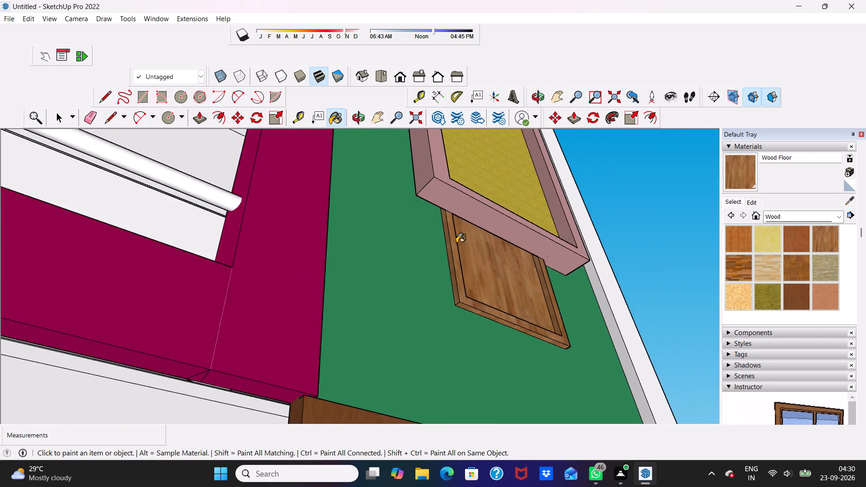
Paint the small upper tower window frame's balcony-side inner face, its outer side face away from the balconies, and its top with Wood Floor.
scroll(456, 243, "down", 5)
middle_click_drag(456, 250, 358, 389)
scroll(407, 297, "down", 12)
scroll(438, 191, "up", 3)
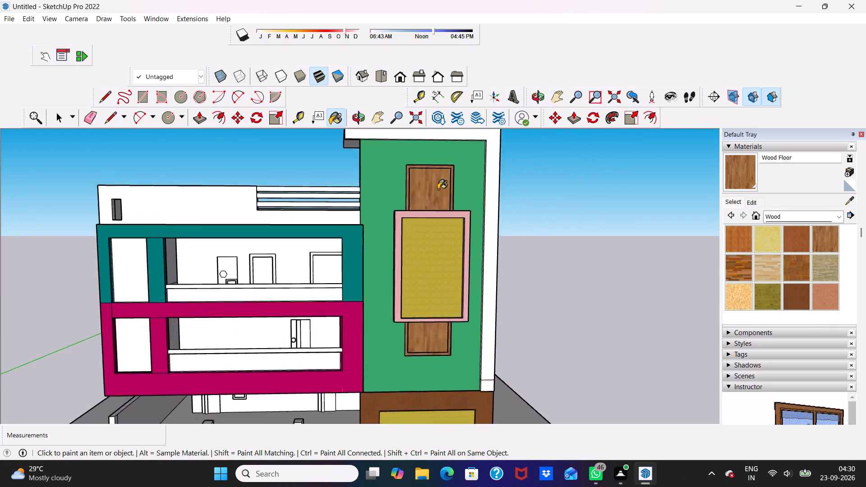
scroll(438, 189, "up", 3)
scroll(414, 166, "down", 1)
middle_click_drag(414, 166, 206, 236)
scroll(309, 230, "up", 11)
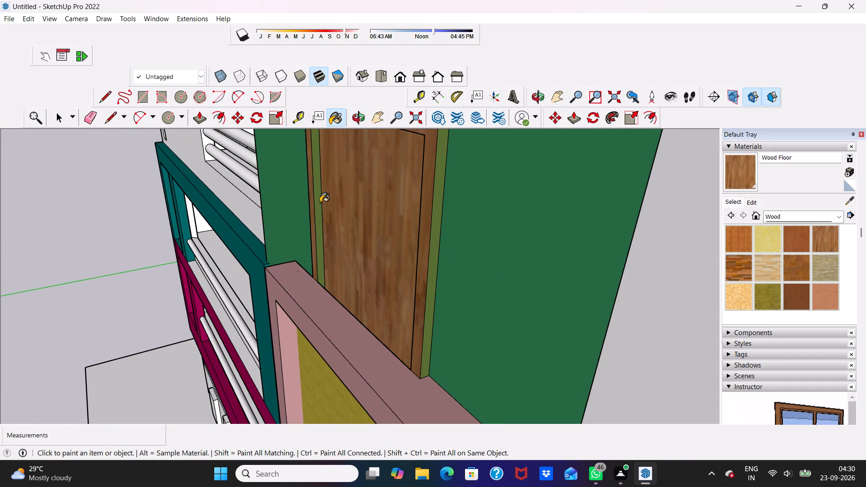
left_click(314, 210)
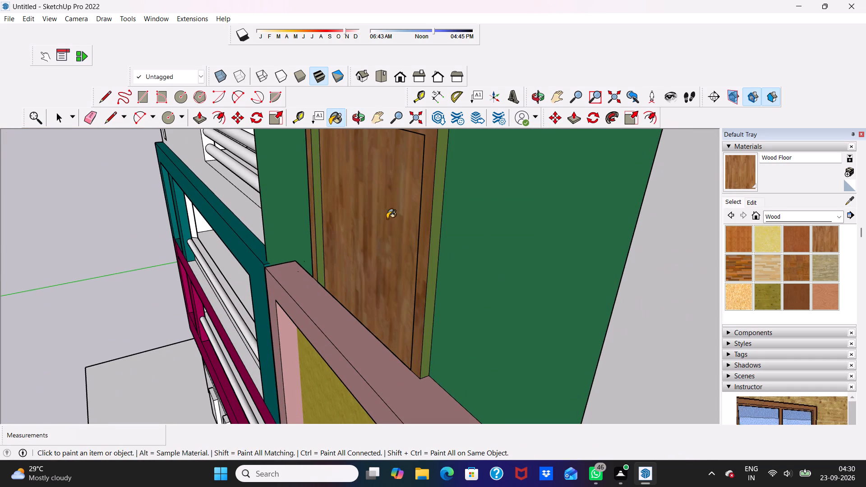
scroll(361, 219, "up", 3)
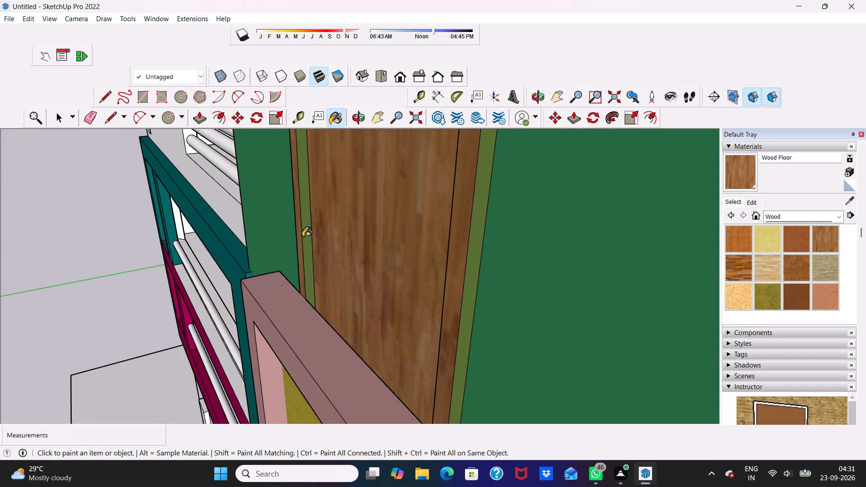
left_click(303, 238)
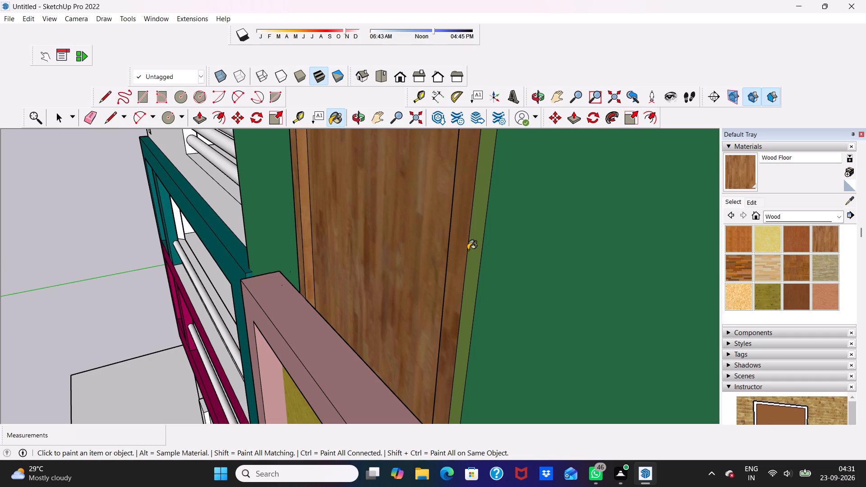
left_click(476, 250)
scroll(373, 233, "down", 13)
middle_click_drag(380, 234, 362, 295)
scroll(389, 249, "up", 12)
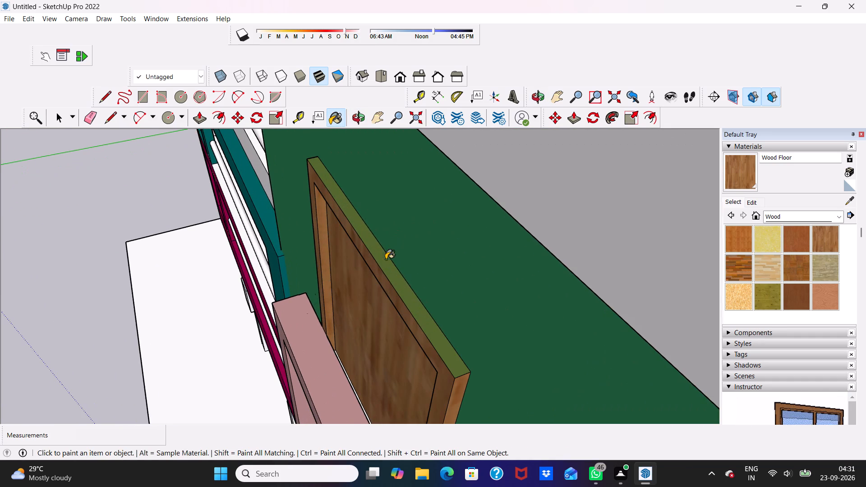
left_click(382, 264)
Paint the front face of the L-shaped band along the tower's top and outer edge with Color D08 from the Colors collection.
scroll(375, 239, "down", 4)
middle_click_drag(337, 253, 470, 150)
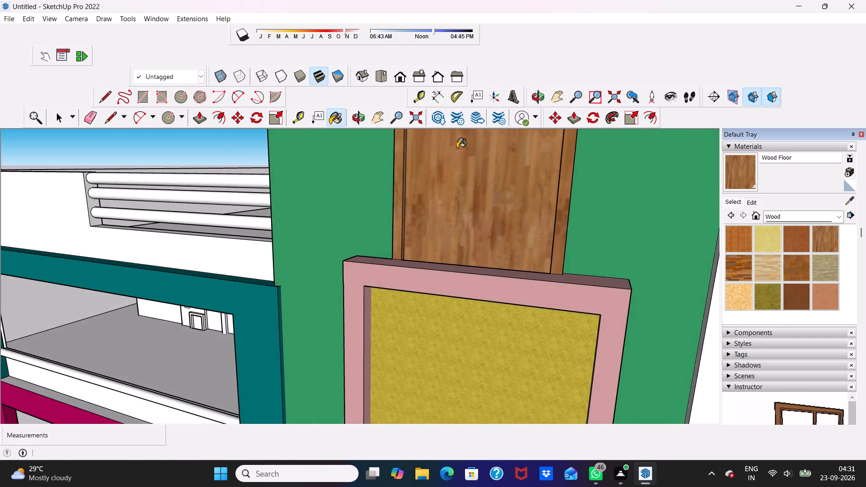
scroll(438, 169, "down", 20)
middle_click_drag(286, 194, 350, 184)
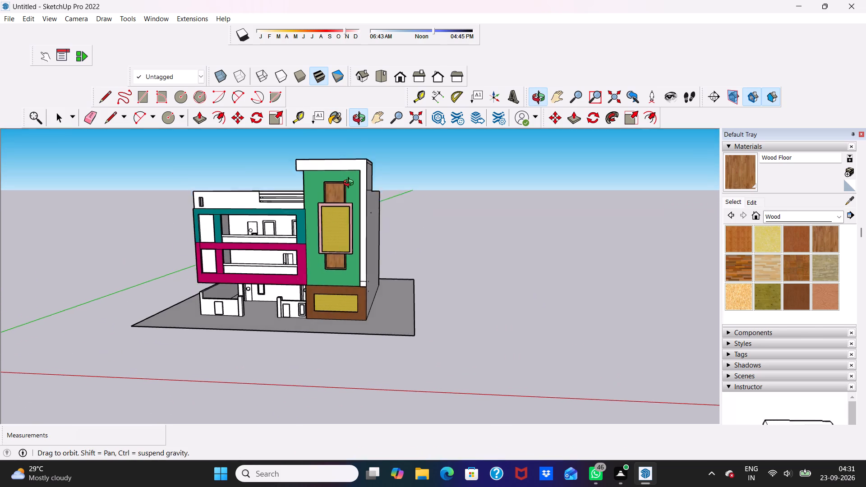
middle_click_drag(350, 184, 348, 181)
scroll(3, 8, "down", 2)
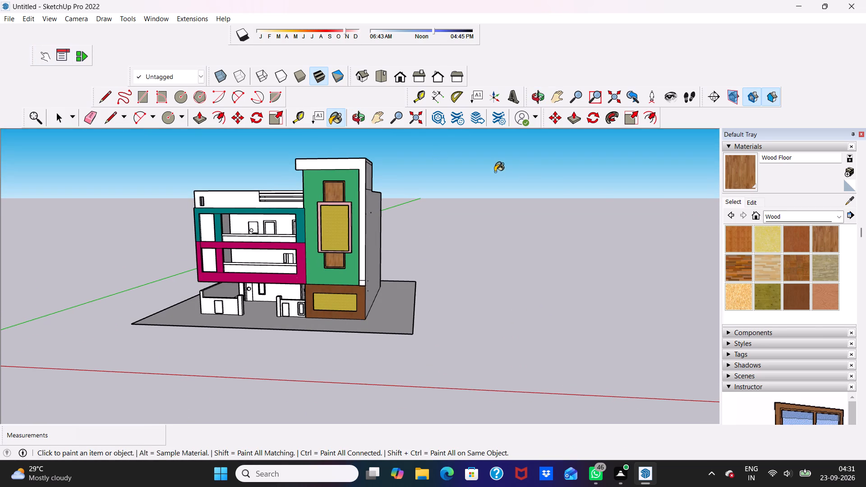
left_click(841, 216)
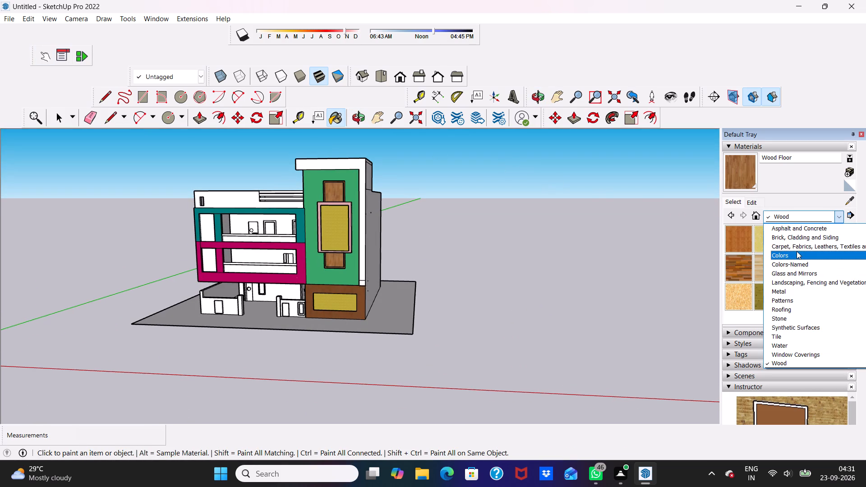
left_click(797, 251)
scroll(762, 257, "down", 2)
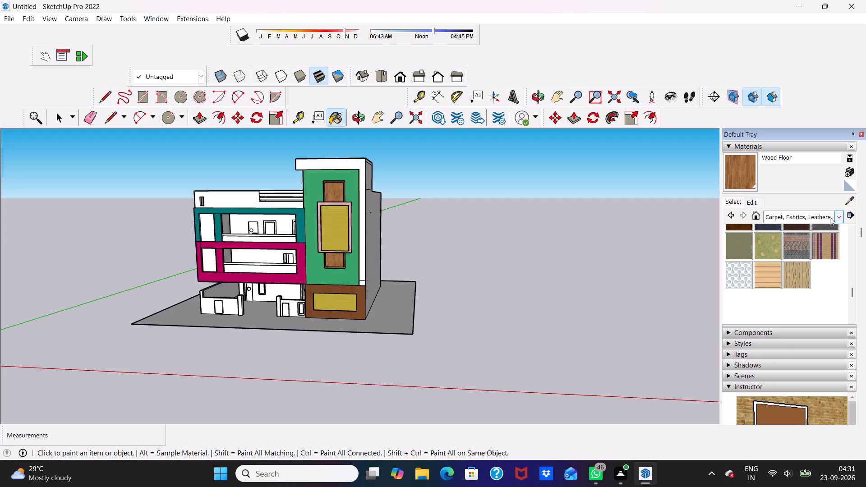
left_click(830, 217)
left_click_drag(811, 256, 808, 251)
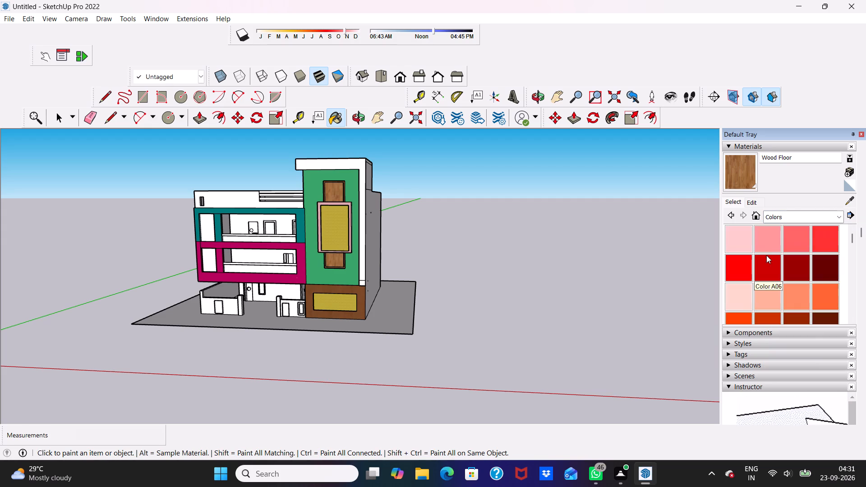
scroll(766, 255, "down", 4)
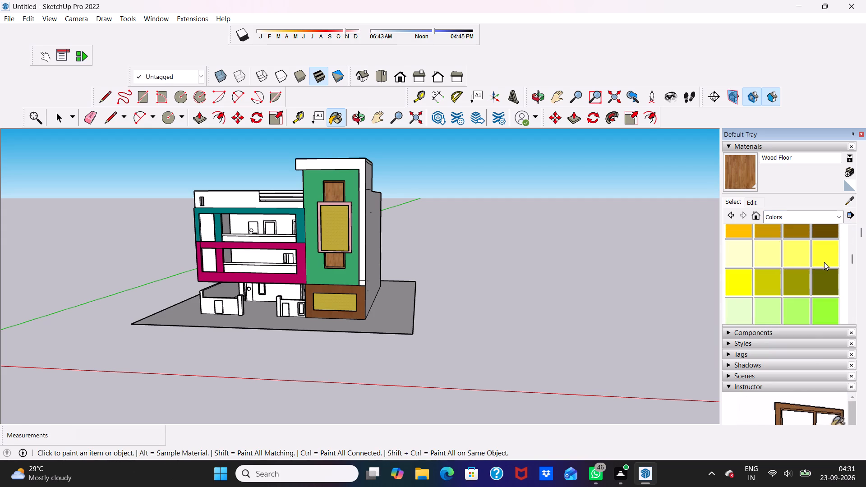
scroll(820, 249, "up", 1)
left_click(824, 272)
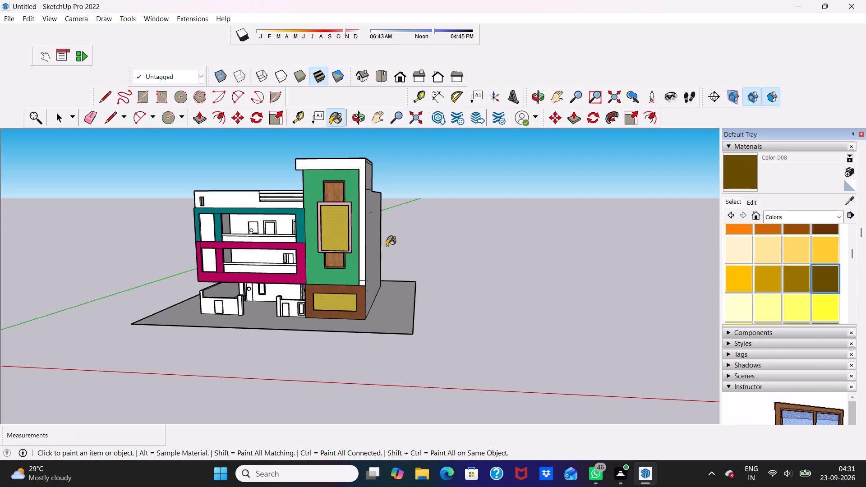
scroll(372, 203, "up", 5)
left_click(355, 197)
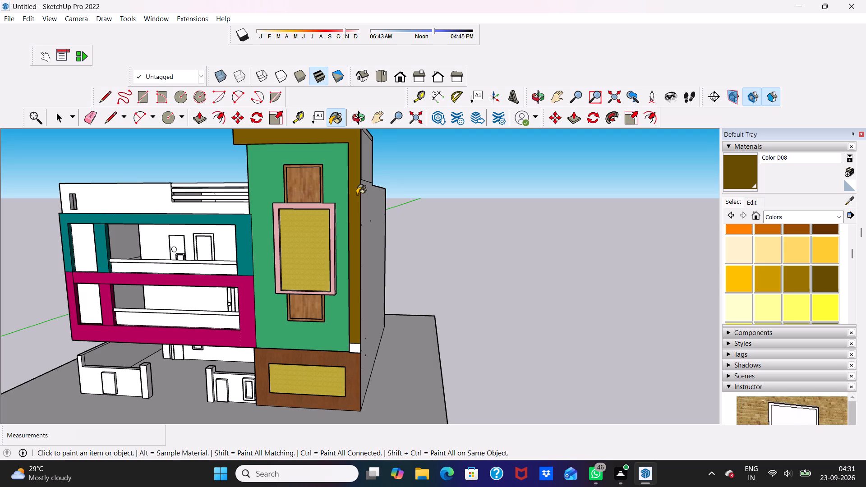
Paint the underside of the tower's top band and the inner side face of its vertical band with Color D08.
middle_click_drag(353, 194, 456, 212)
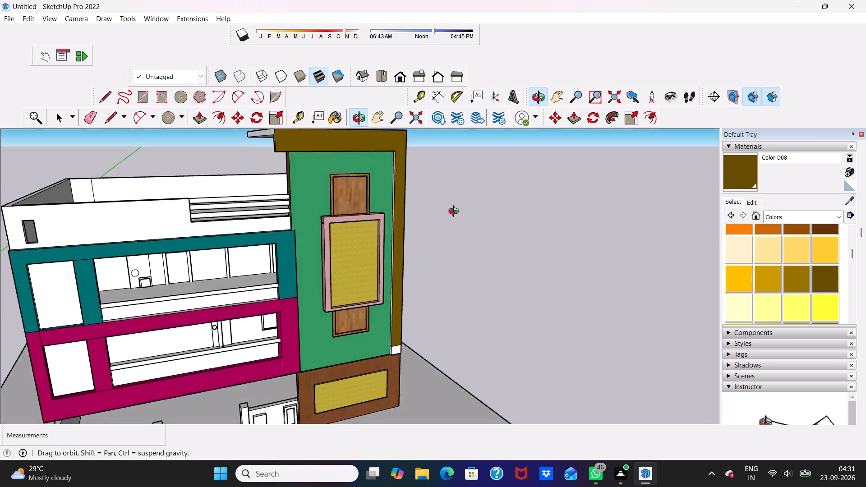
middle_click_drag(456, 212, 370, 179)
scroll(331, 170, "up", 2)
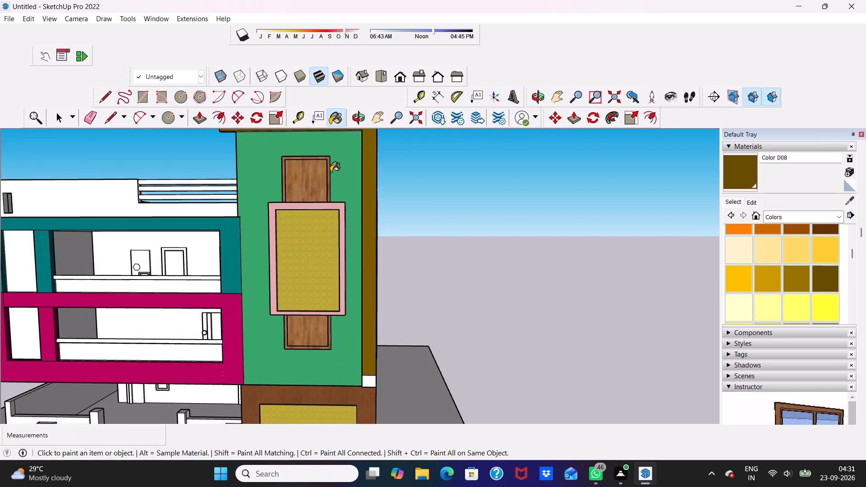
scroll(284, 173, "up", 3)
scroll(284, 186, "down", 6)
middle_click_drag(294, 211, 296, 158)
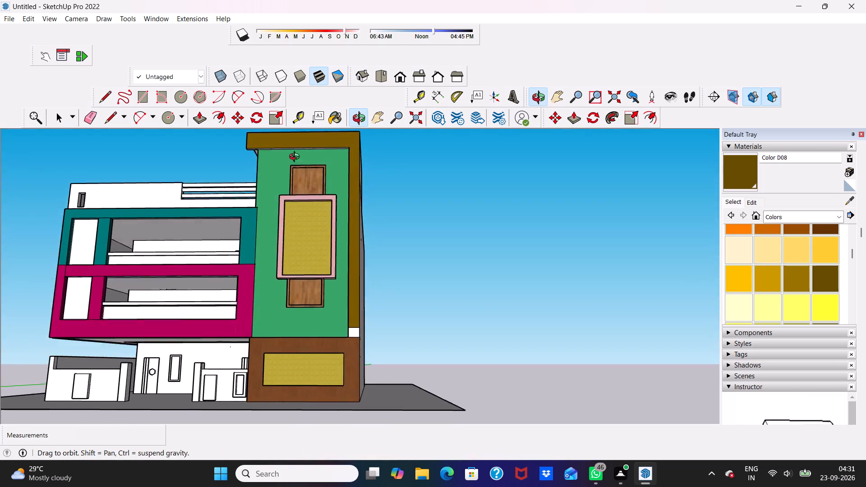
middle_click_drag(296, 158, 296, 155)
scroll(296, 155, "up", 13)
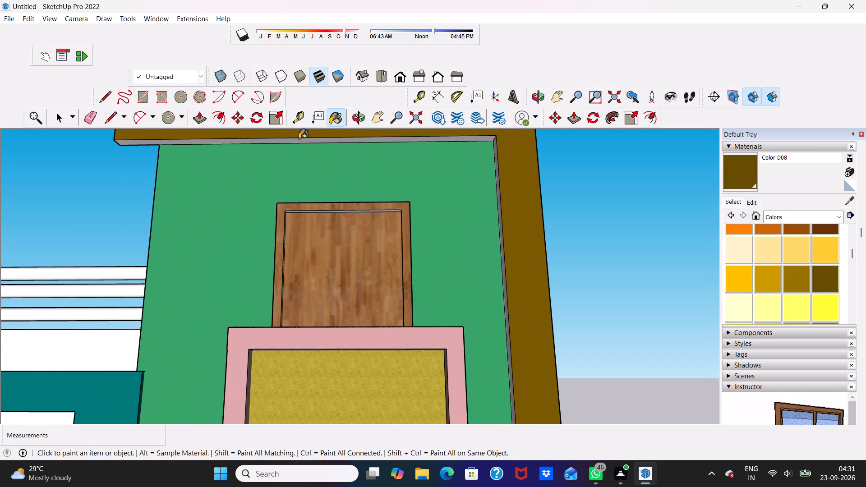
left_click(299, 139)
scroll(313, 151, "down", 3)
middle_click_drag(316, 153, 318, 154)
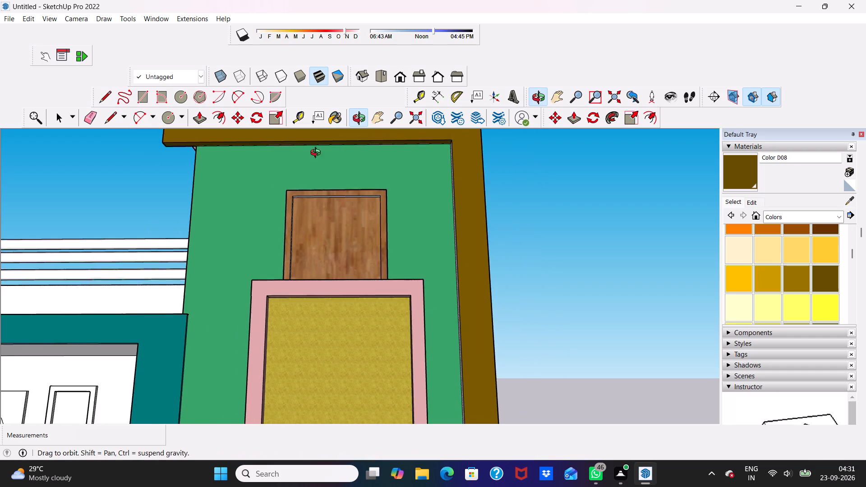
middle_click_drag(318, 154, 439, 193)
scroll(446, 205, "up", 4)
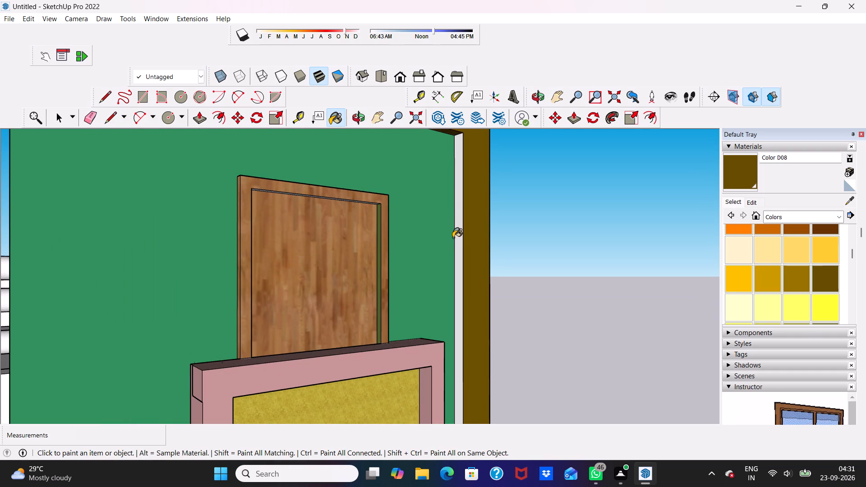
left_click(454, 239)
scroll(456, 233, "down", 5)
left_click(457, 231)
Paint the front and inner faces of the small white block at the foot of the vertical band with Color D08.
scroll(457, 221, "down", 2)
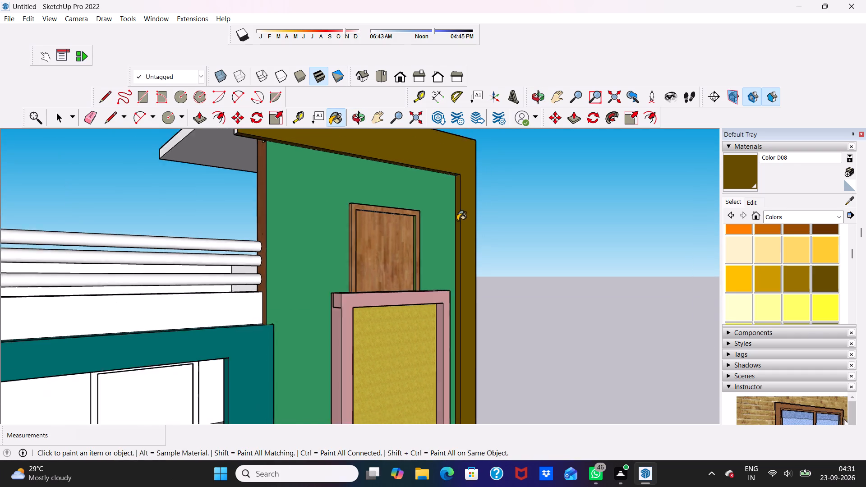
scroll(457, 221, "down", 12)
middle_click_drag(439, 202, 327, 152)
scroll(370, 167, "down", 1)
scroll(440, 296, "up", 7)
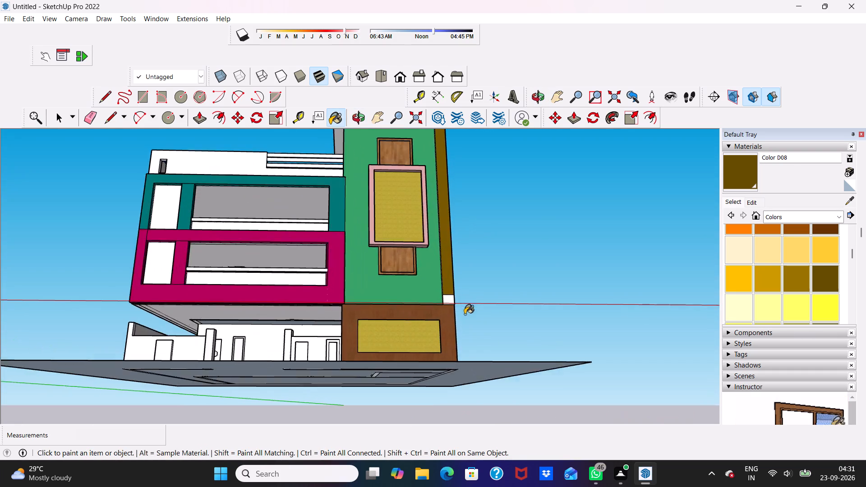
scroll(465, 314, "up", 6)
left_click(451, 294)
middle_click_drag(447, 288, 511, 299)
scroll(456, 299, "up", 6)
left_click(465, 303)
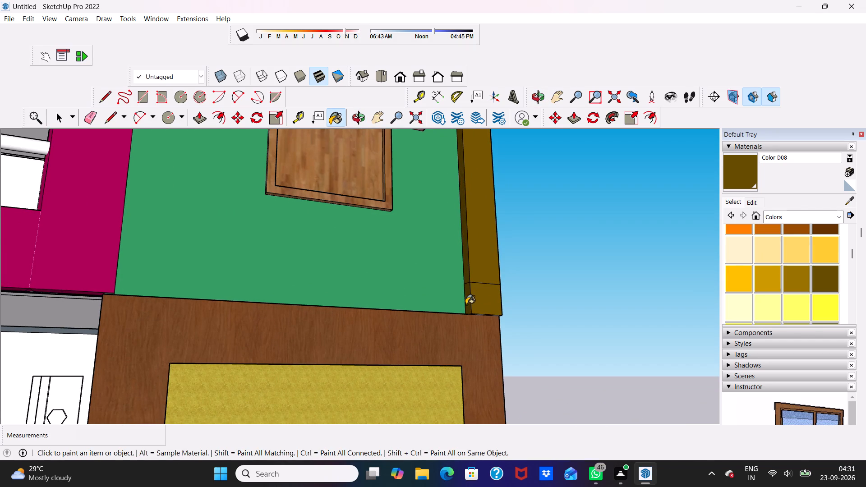
Paint the outer side faces of the vertical band and its foot block, plus the top face of the horizontal band, with Color D08.
scroll(432, 277, "down", 3)
middle_click_drag(431, 279, 108, 339)
scroll(150, 322, "up", 2)
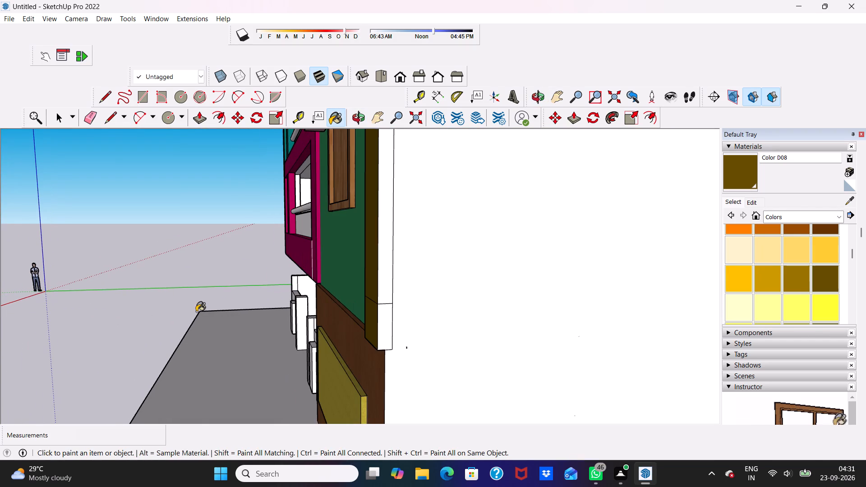
left_click(387, 320)
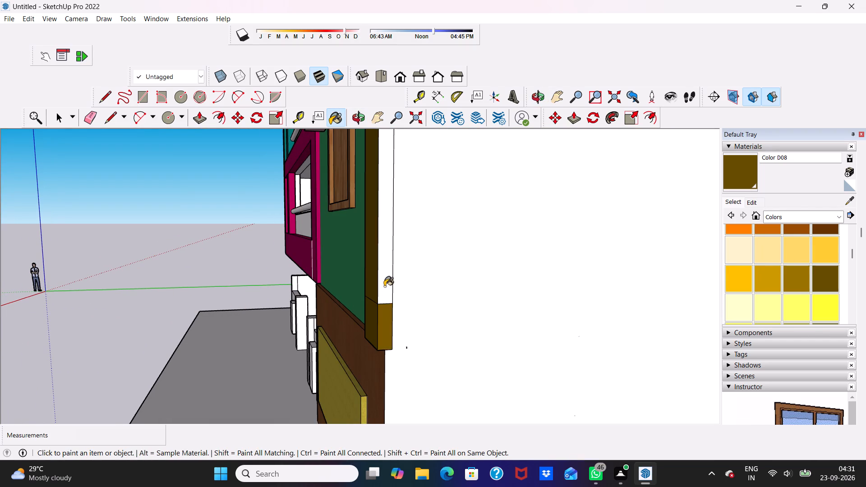
left_click(384, 286)
scroll(378, 278, "down", 18)
scroll(336, 175, "up", 9)
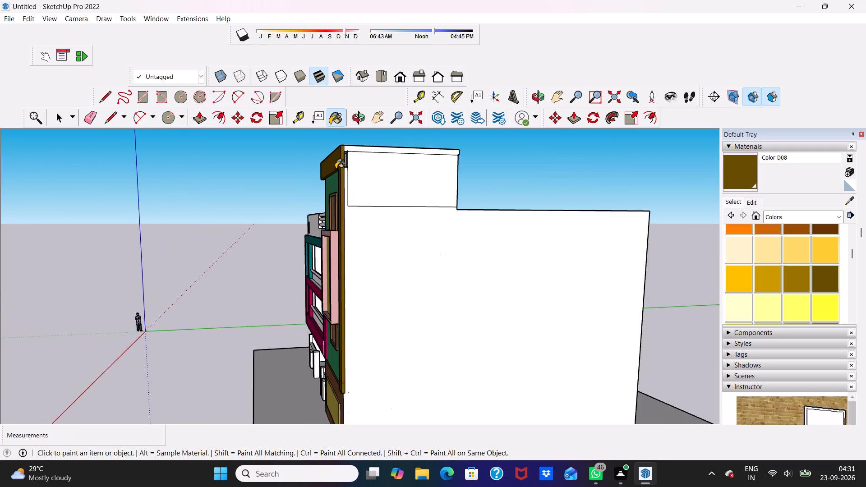
scroll(336, 169, "up", 4)
scroll(336, 168, "down", 1)
middle_click_drag(336, 170, 404, 307)
scroll(394, 293, "up", 5)
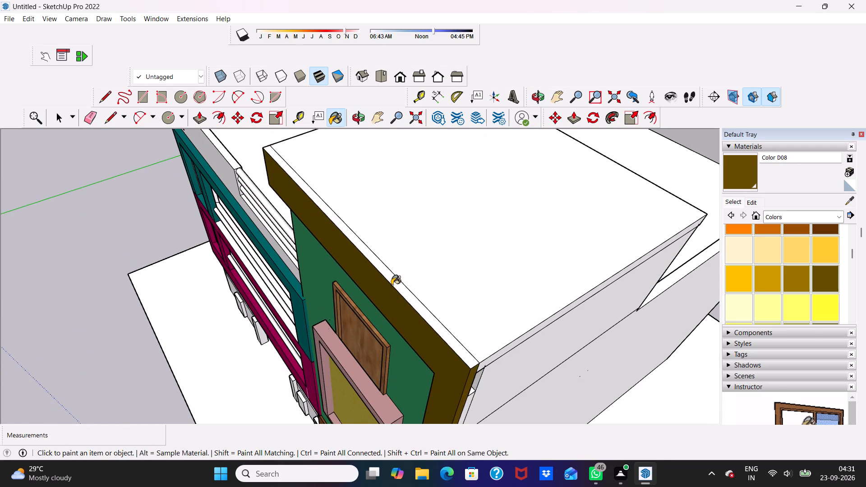
left_click(393, 284)
Examine the painted L-shaped band and the whole front facade from several angles.
scroll(392, 279, "down", 2)
middle_click_drag(390, 273, 421, 237)
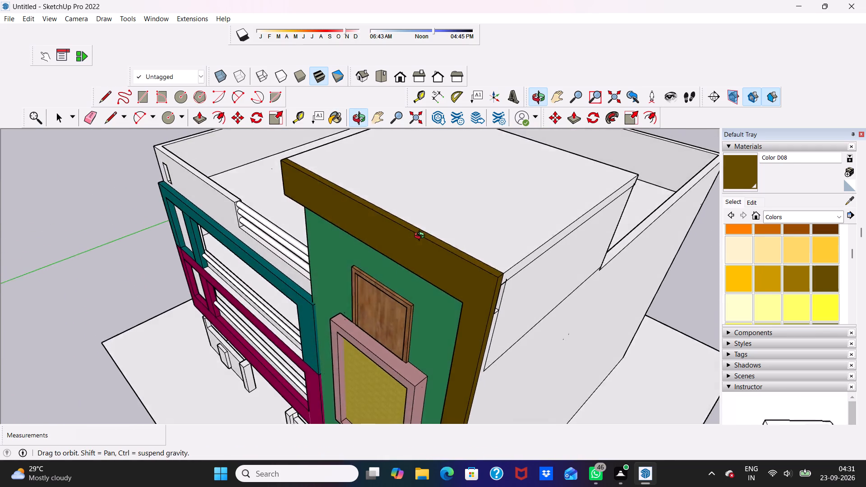
middle_click_drag(421, 237, 538, 138)
scroll(436, 136, "down", 10)
middle_click_drag(300, 195, 302, 196)
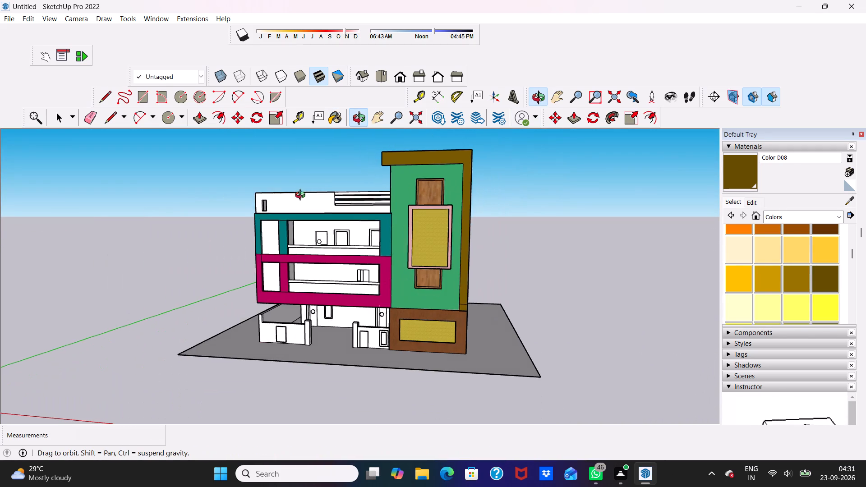
middle_click_drag(302, 196, 382, 179)
scroll(363, 149, "up", 1)
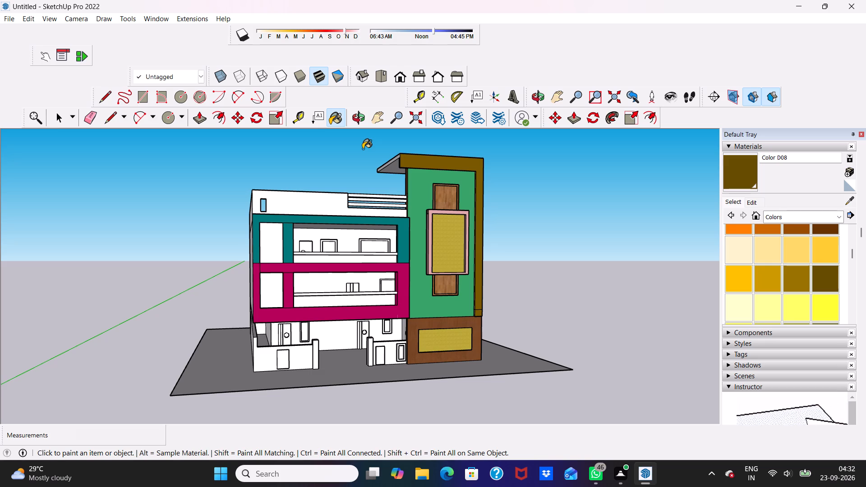
scroll(357, 132, "down", 2)
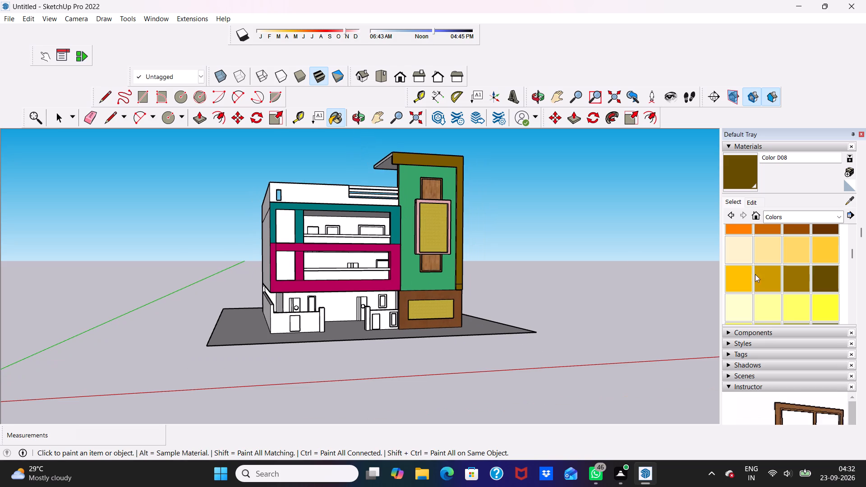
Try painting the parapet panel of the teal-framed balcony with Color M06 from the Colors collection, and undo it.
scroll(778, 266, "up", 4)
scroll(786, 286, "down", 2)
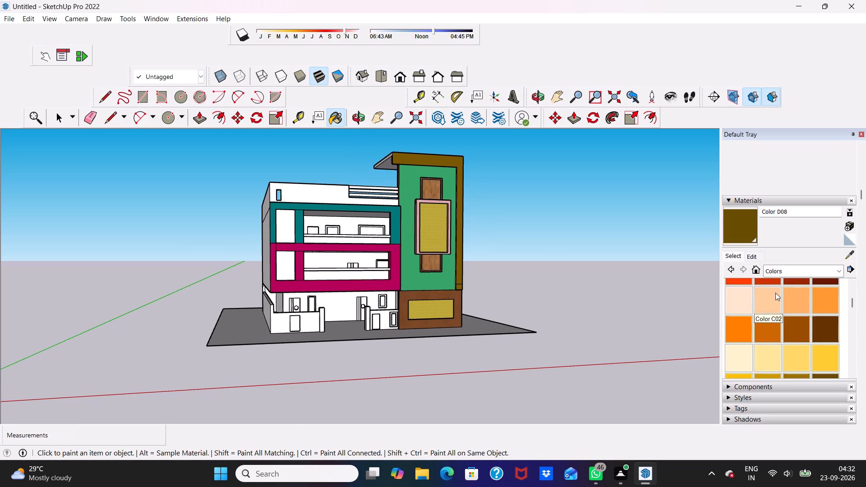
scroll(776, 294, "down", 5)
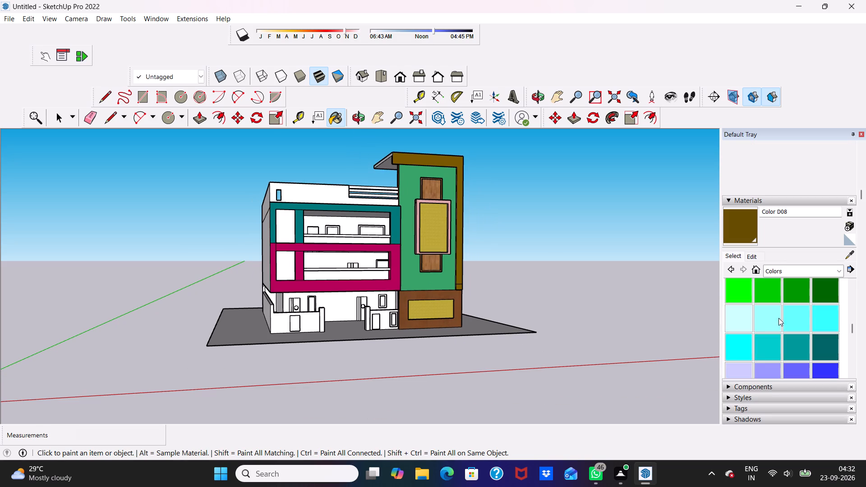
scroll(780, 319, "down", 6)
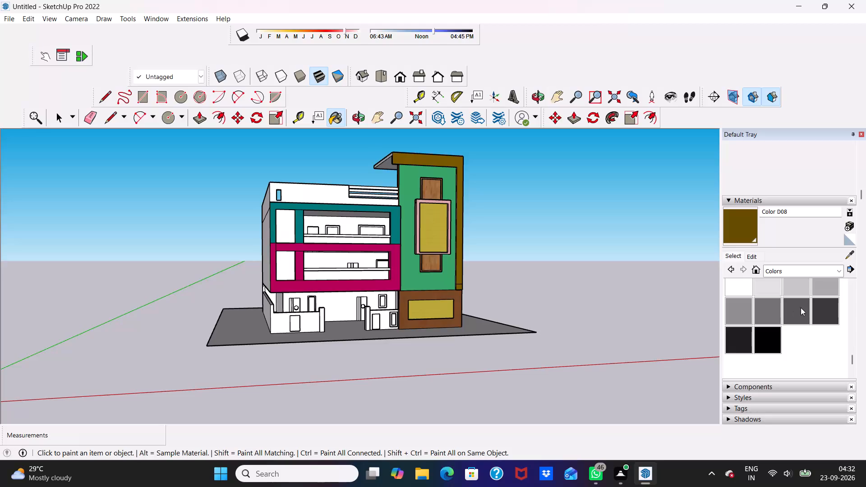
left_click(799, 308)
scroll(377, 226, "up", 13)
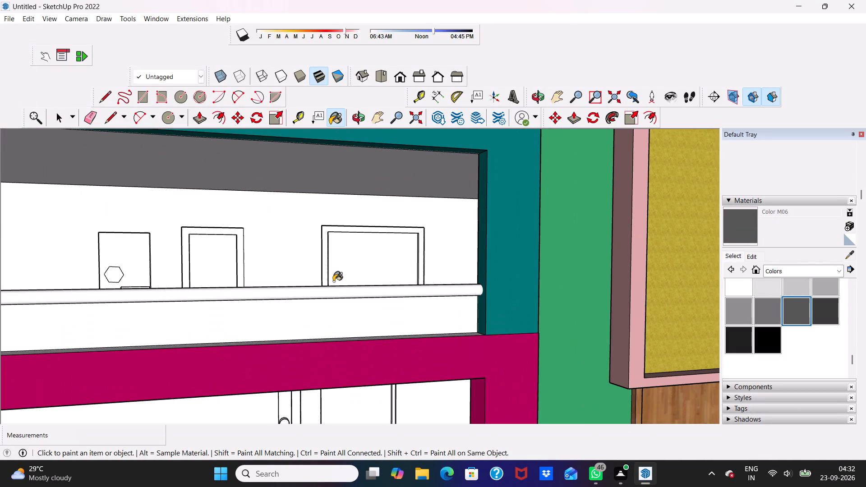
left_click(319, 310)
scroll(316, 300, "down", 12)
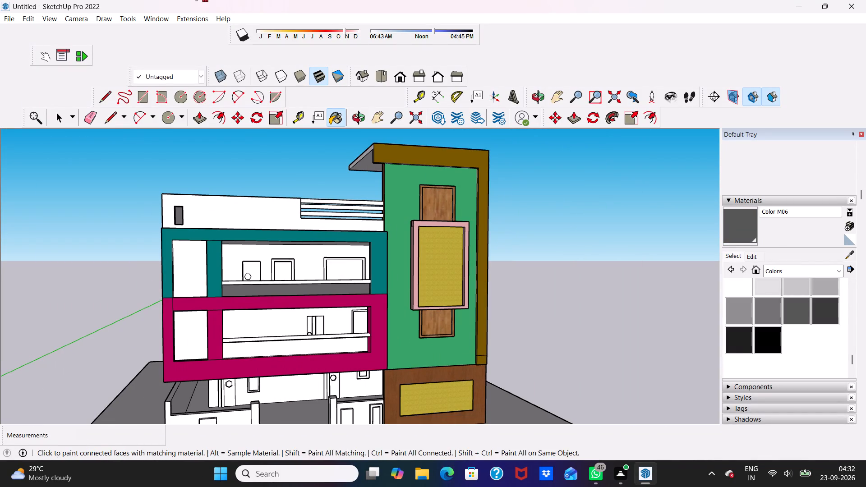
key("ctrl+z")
Paint the handrails of the teal-framed and magenta-framed balconies with Color M06.
scroll(145, 55, "up", 2)
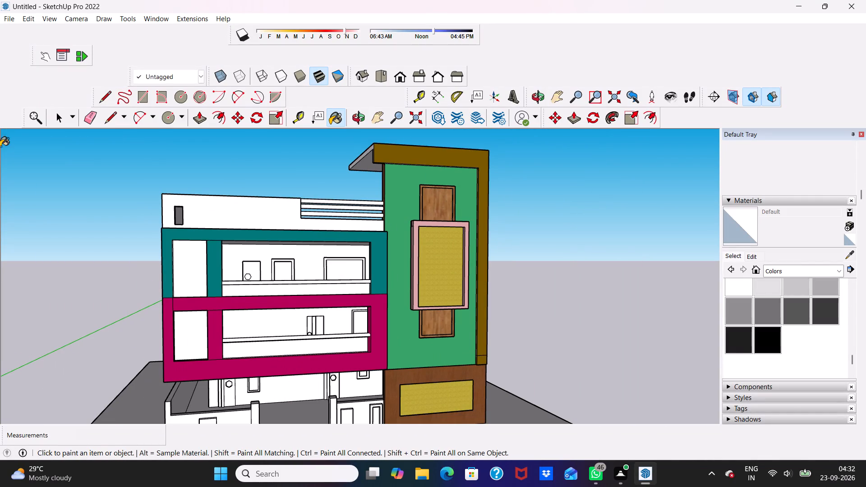
scroll(56, 95, "down", 2)
scroll(345, 262, "up", 8)
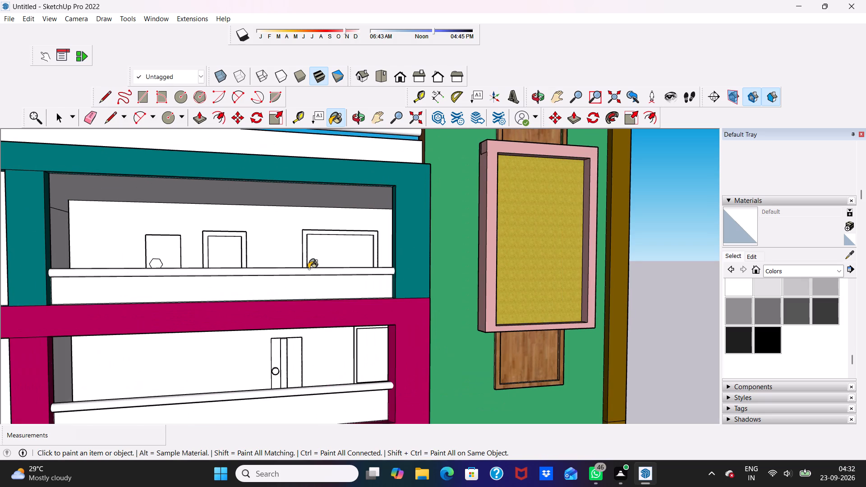
left_click(305, 272)
left_click(307, 270)
scroll(307, 270, "down", 3)
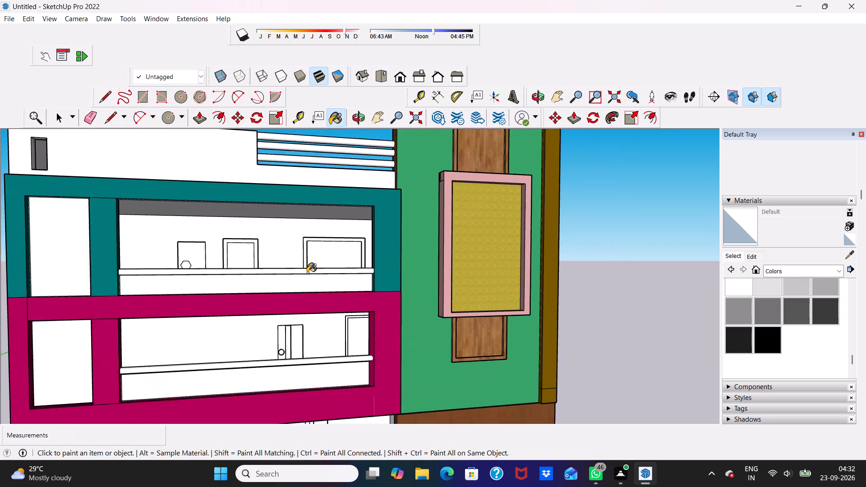
scroll(307, 273, "up", 6)
left_click_drag(307, 267, 320, 272)
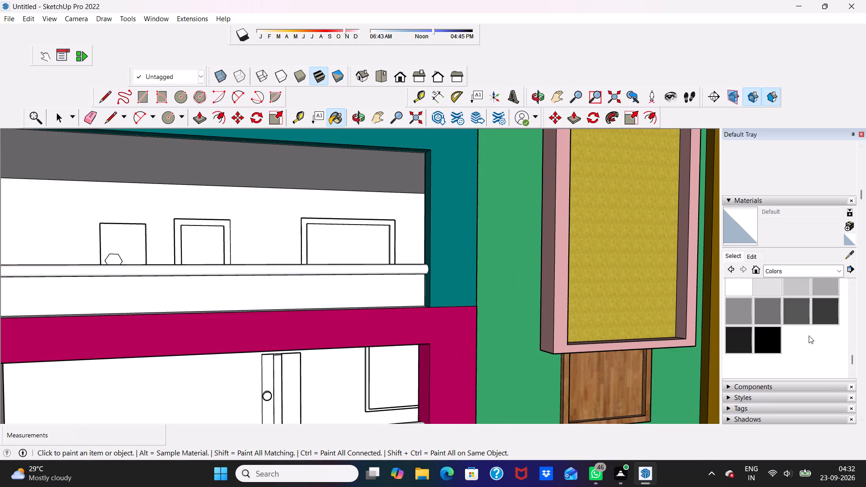
left_click(798, 324)
scroll(489, 298, "up", 3)
left_click(357, 262)
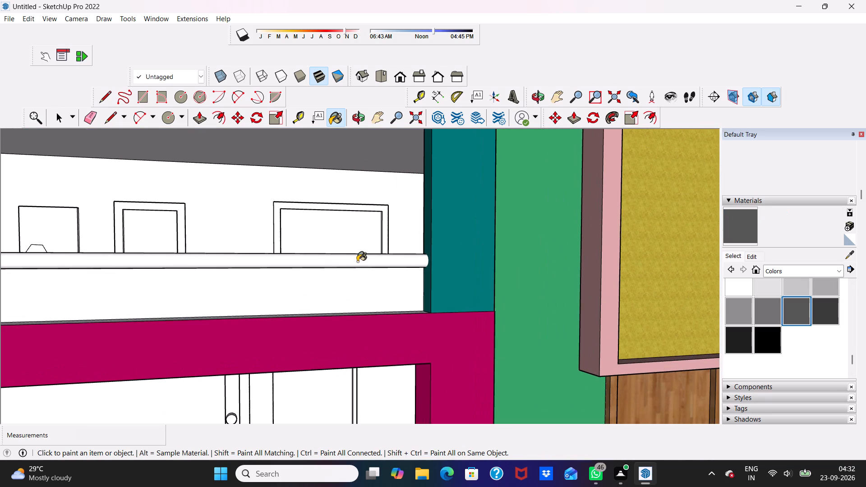
scroll(357, 262, "down", 10)
scroll(280, 346, "up", 2)
left_click(280, 346)
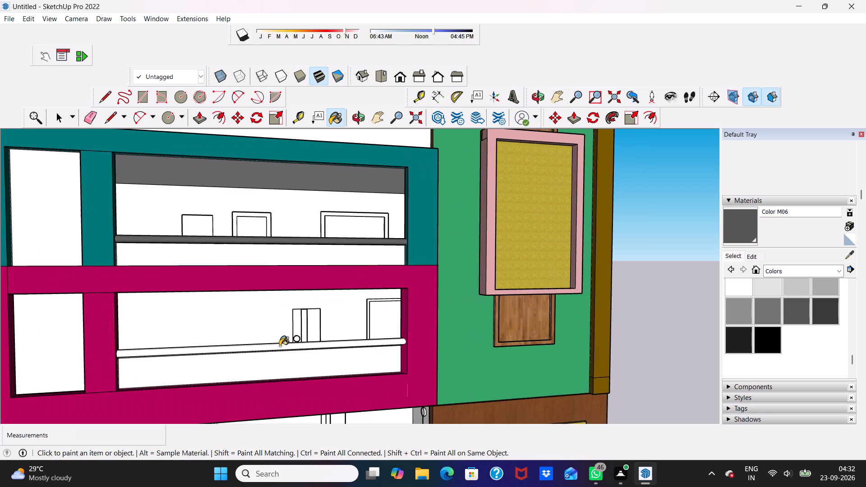
Paint the parapet panel below the teal-framed balcony's handrail with Translucent Glass Gray from the Glass and Mirrors collection.
scroll(280, 346, "down", 4)
middle_click_drag(279, 346, 205, 292)
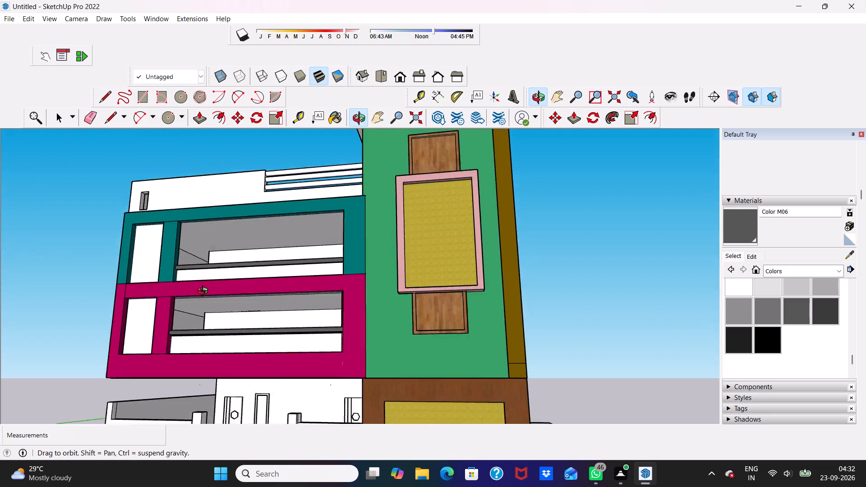
middle_click_drag(205, 292, 249, 314)
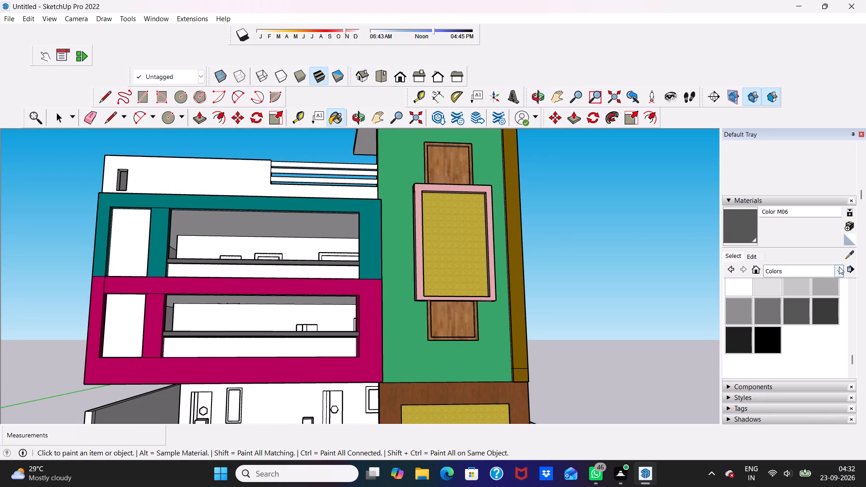
left_click(839, 266)
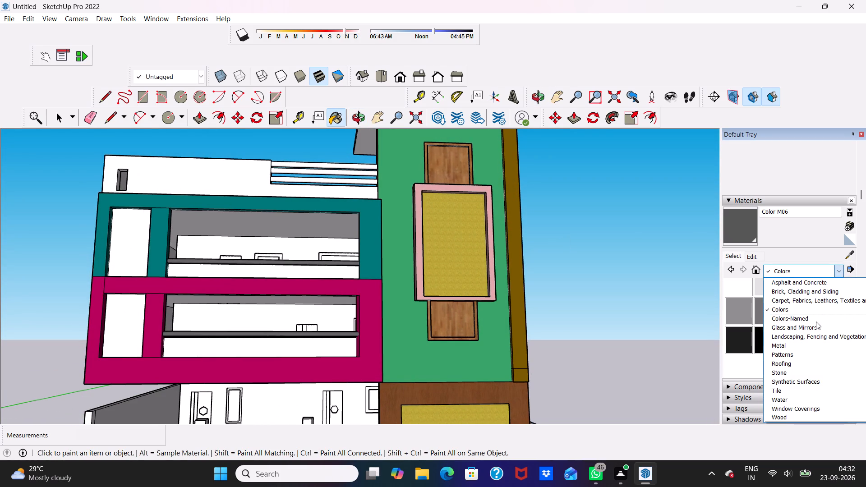
left_click(806, 311)
left_click(835, 269)
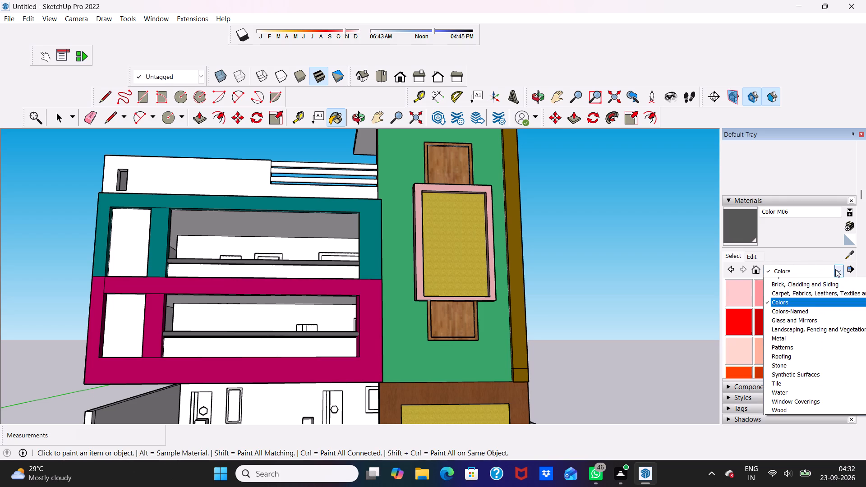
left_click(796, 327)
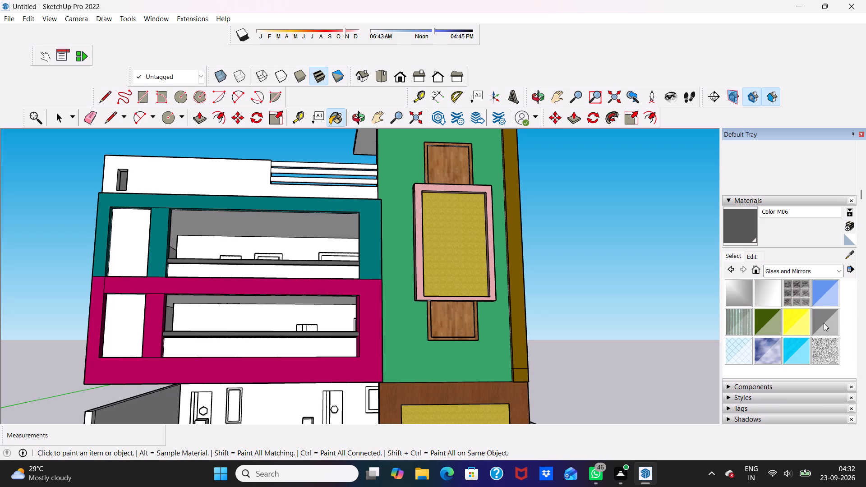
left_click(824, 323)
scroll(92, 271, "up", 4)
scroll(290, 262, "up", 2)
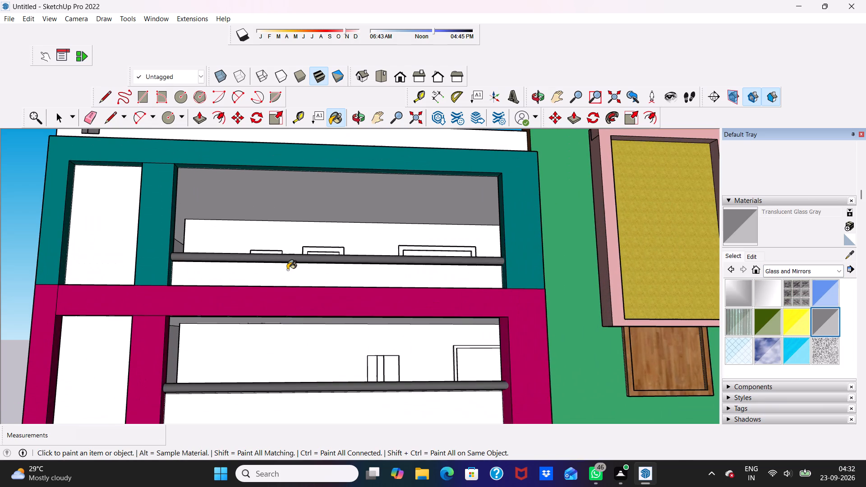
left_click(286, 272)
Paint the parapet panel below the magenta-framed balcony's handrail with Translucent Glass Dark Green.
scroll(286, 272, "down", 3)
middle_click_drag(374, 255, 292, 332)
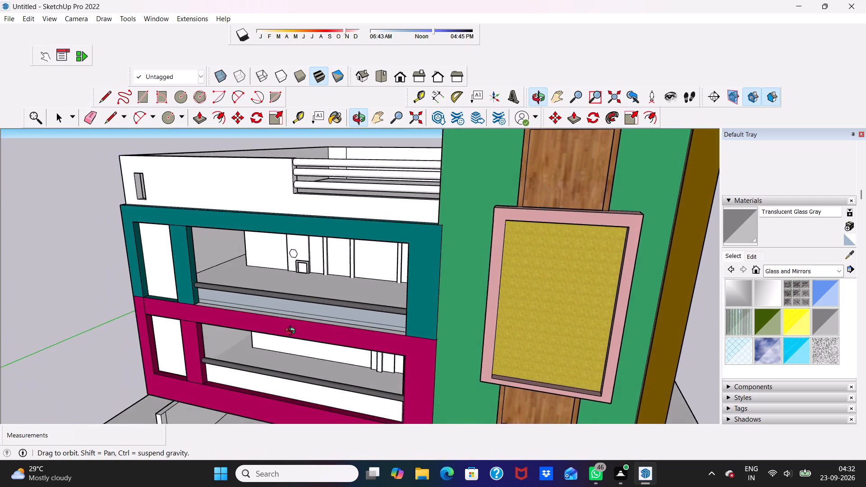
middle_click_drag(292, 332, 292, 332)
scroll(291, 300, "up", 7)
scroll(292, 294, "down", 6)
middle_click_drag(292, 294, 378, 246)
left_click(760, 321)
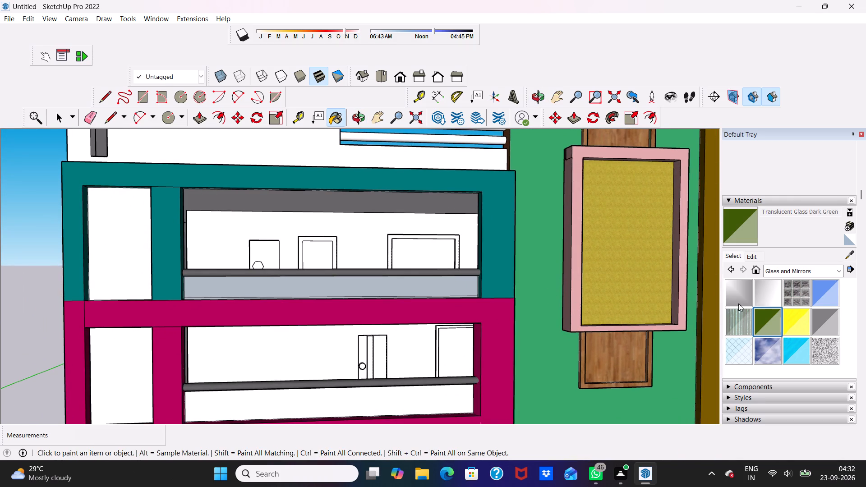
scroll(547, 264, "down", 6)
scroll(358, 368, "up", 5)
left_click(359, 346)
Examine the glass balcony panels, the overall facade and the unpainted ground-floor entrance area from several angles.
scroll(374, 319, "down", 4)
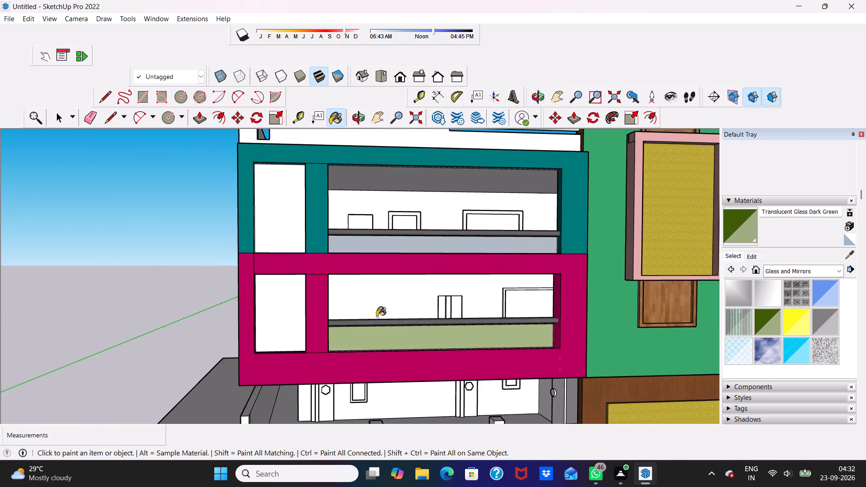
middle_click_drag(377, 317, 420, 285)
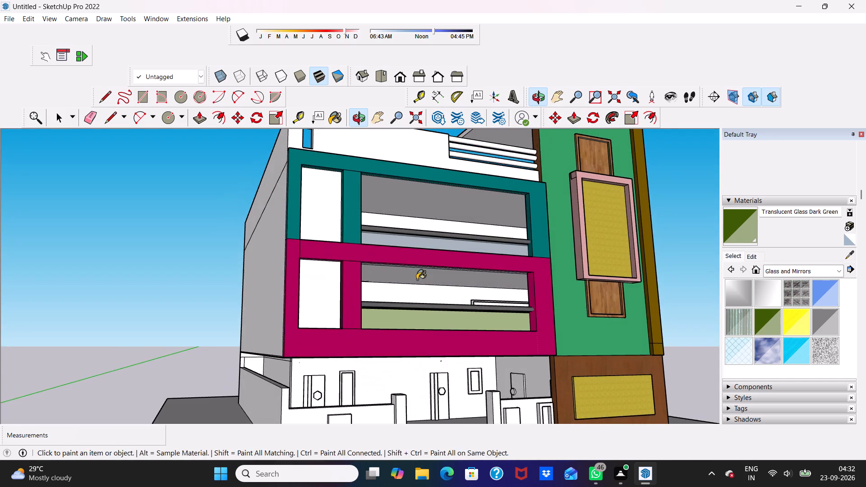
middle_click_drag(413, 276, 350, 292)
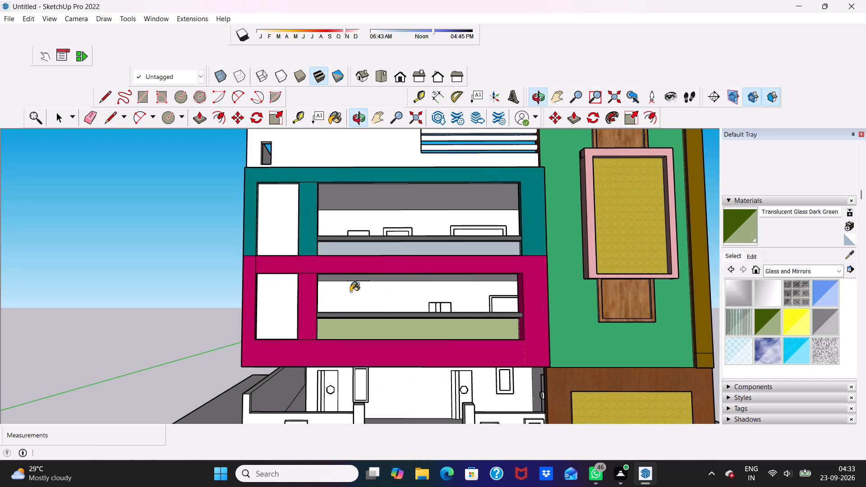
scroll(358, 278, "down", 4)
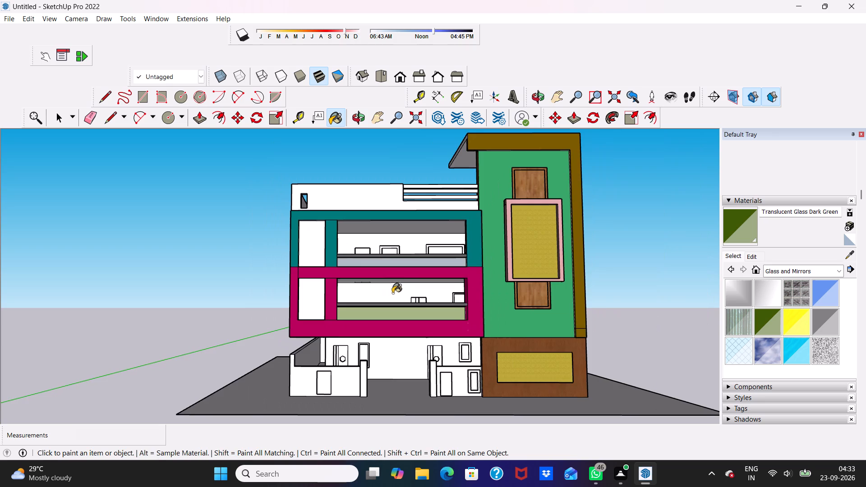
scroll(392, 293, "down", 4)
middle_click_drag(415, 266, 401, 311)
scroll(401, 311, "up", 3)
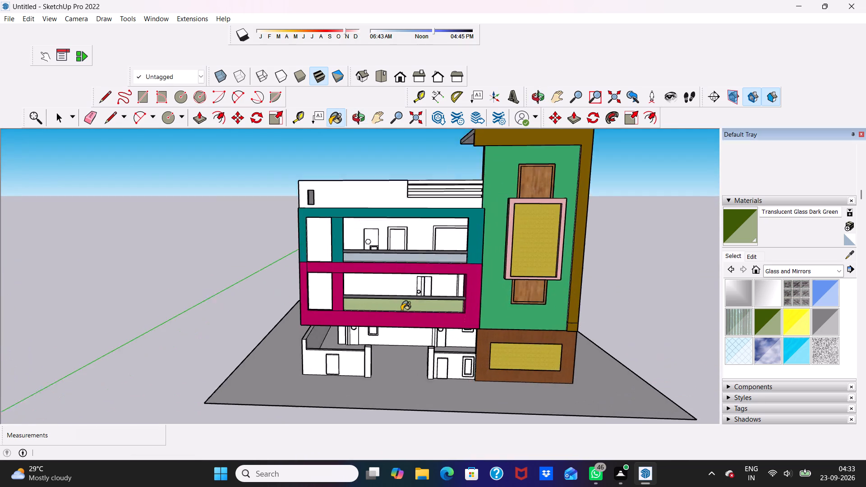
scroll(401, 311, "up", 1)
middle_click_drag(380, 366, 378, 307)
scroll(378, 307, "up", 6)
middle_click_drag(351, 358, 347, 330)
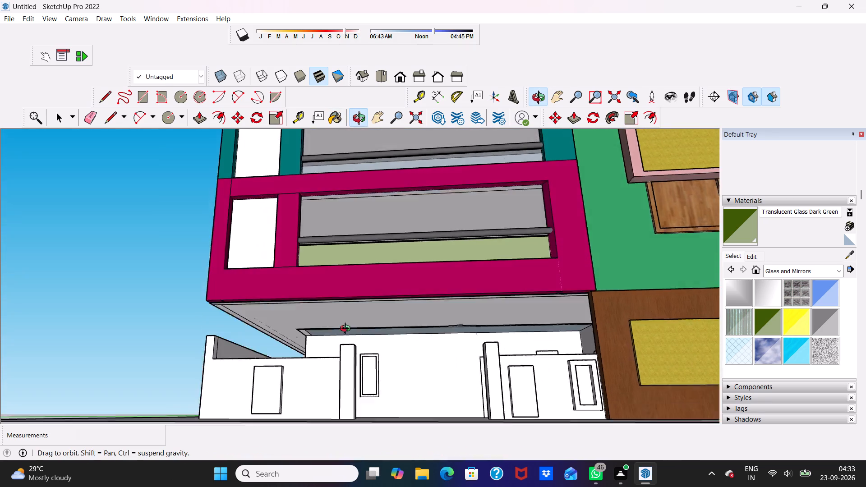
middle_click_drag(347, 330, 359, 384)
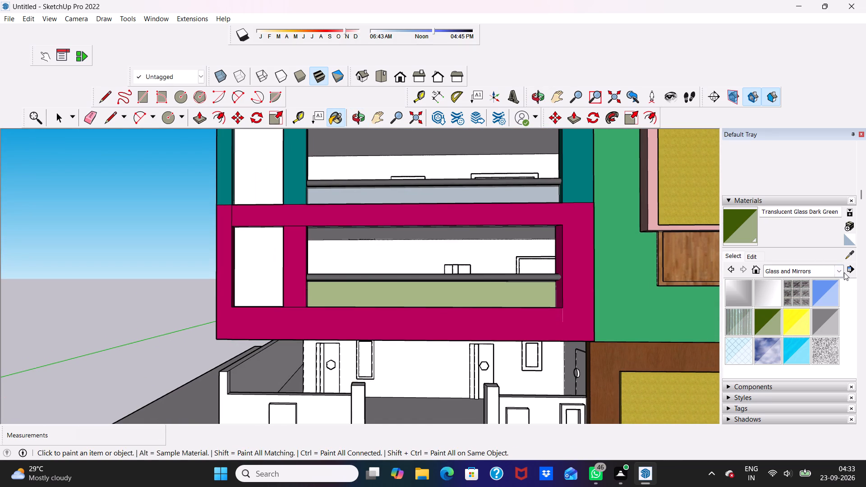
Paint the front faces of the first ground-floor door, its side panel and its raised vertical strip with Wood Veneer 01 from the Wood collection.
left_click(844, 272)
left_click(837, 272)
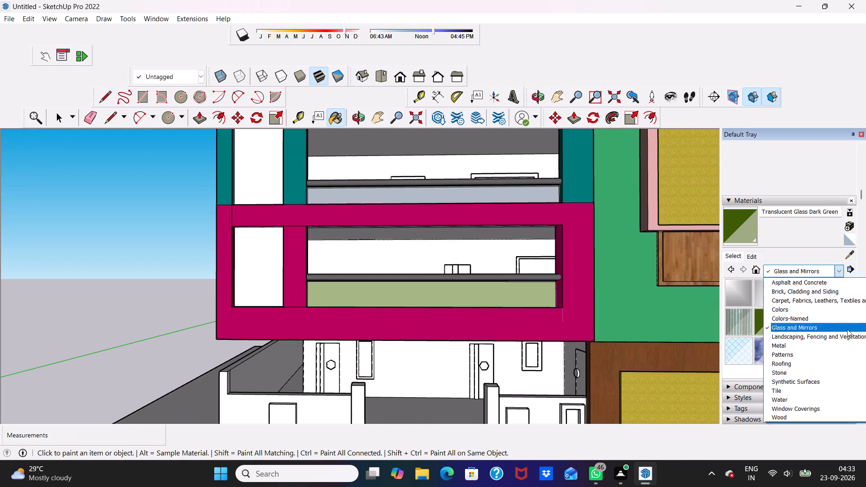
left_click(820, 413)
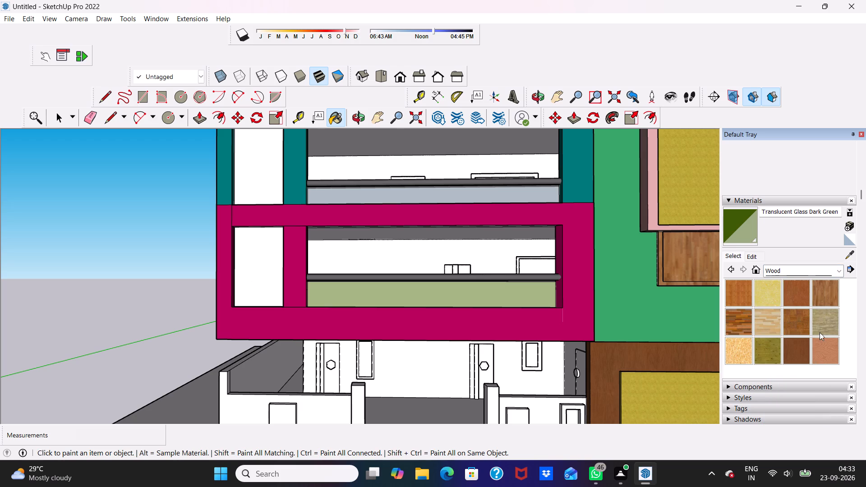
left_click(799, 347)
scroll(393, 383, "up", 6)
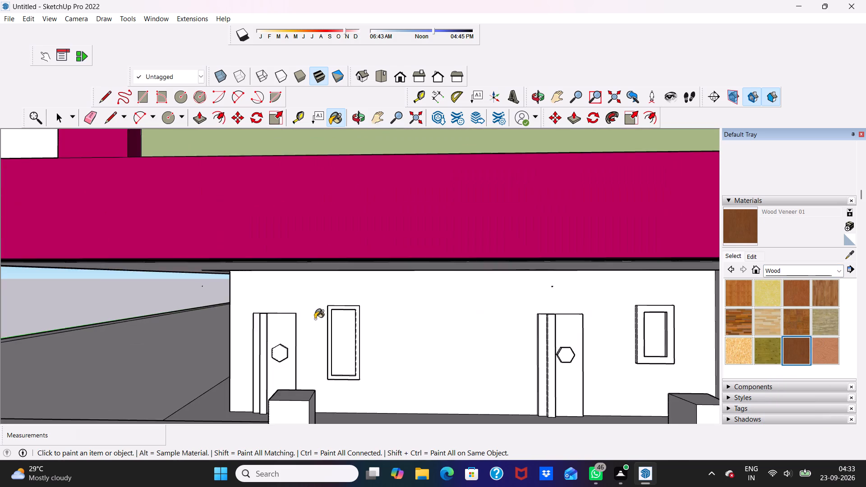
scroll(297, 321, "up", 2)
left_click(285, 344)
scroll(282, 326, "up", 6)
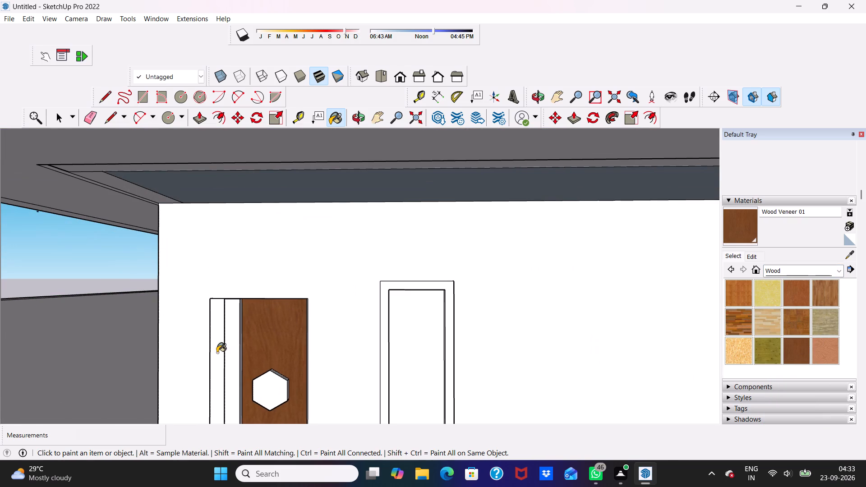
left_click(217, 353)
left_click(228, 349)
Paint both side faces and the top of the first door's raised vertical strip with Wood Veneer 01.
scroll(235, 350, "up", 5)
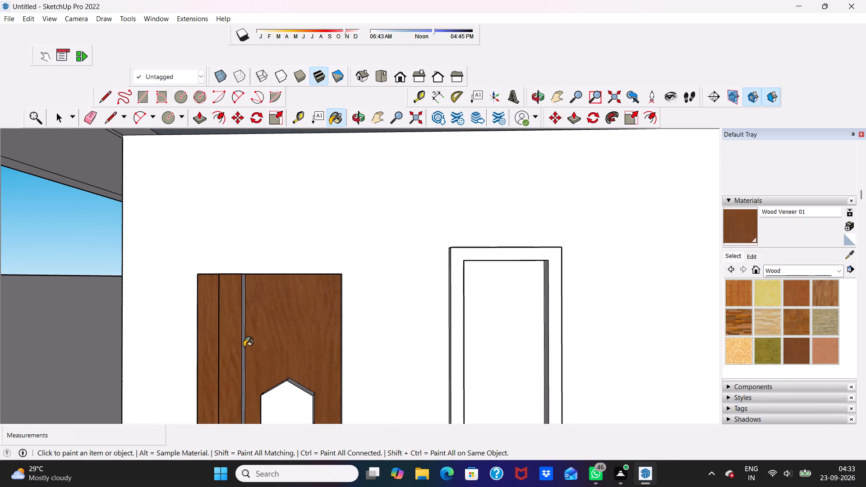
left_click(245, 347)
scroll(230, 337, "up", 6)
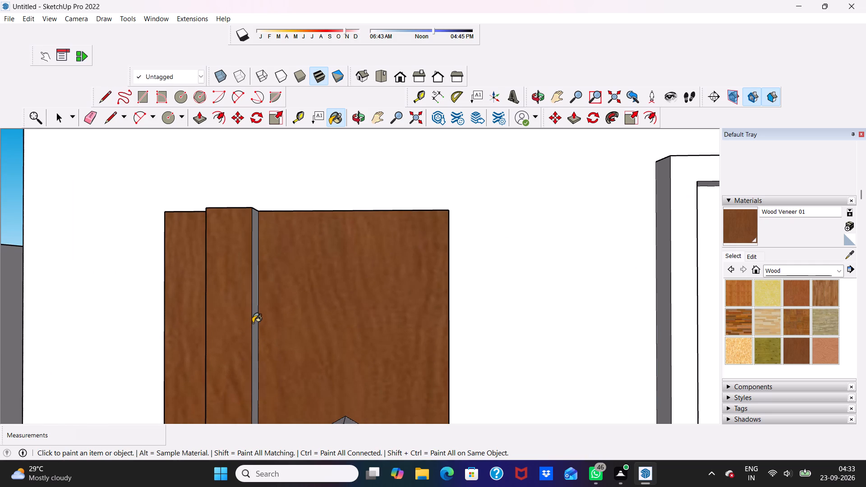
left_click(253, 323)
middle_click_drag(236, 321, 370, 355)
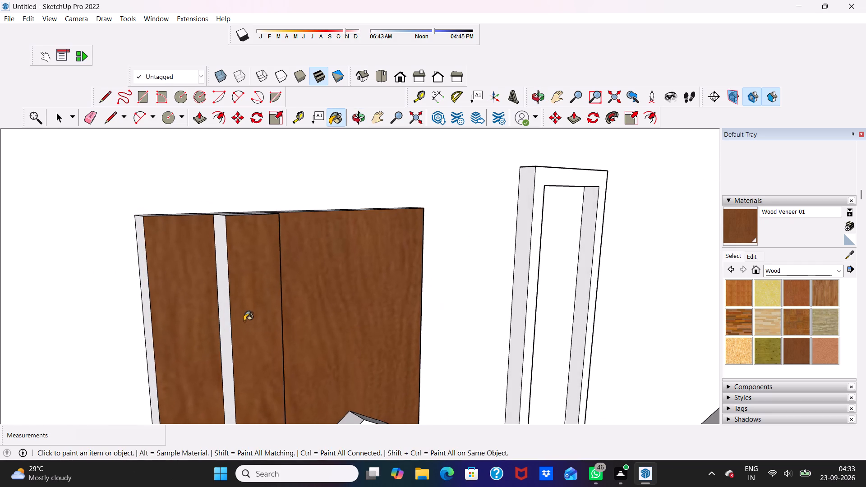
left_click(219, 330)
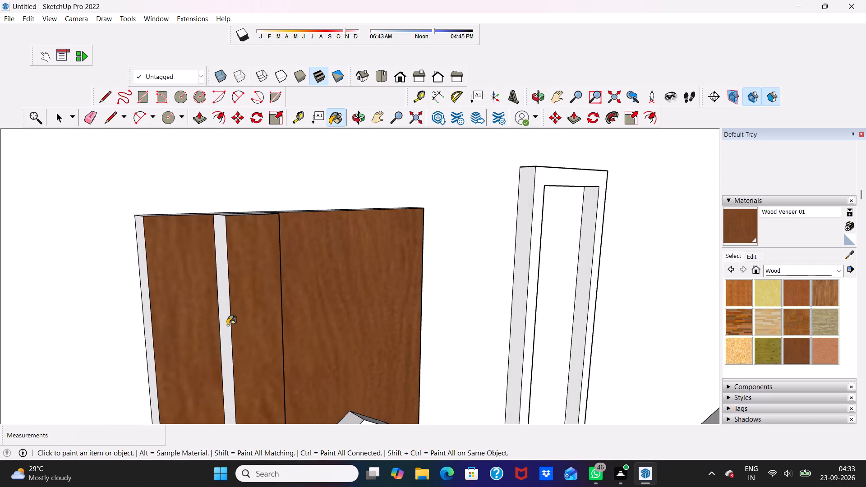
left_click(227, 325)
middle_click_drag(239, 301, 165, 358)
left_click(207, 239)
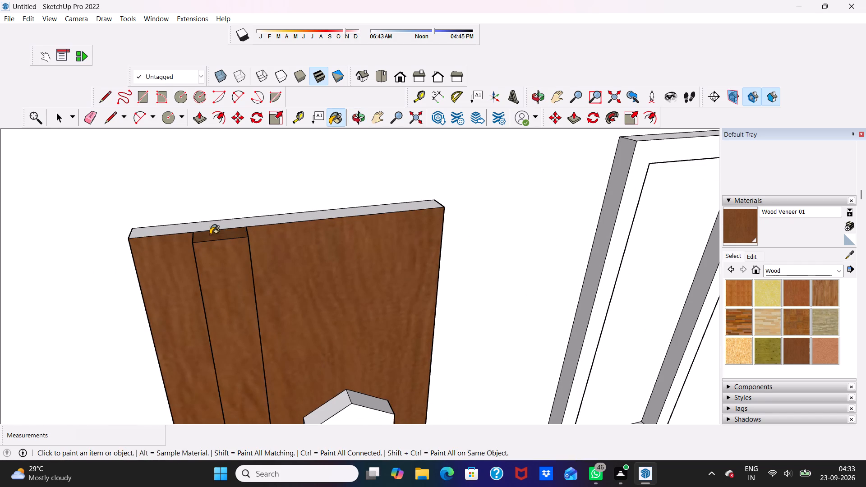
Paint the top edge and both outer side edges of the first ground-floor door with Wood Veneer 01.
left_click(214, 229)
scroll(214, 216, "down", 4)
middle_click_drag(214, 216, 376, 180)
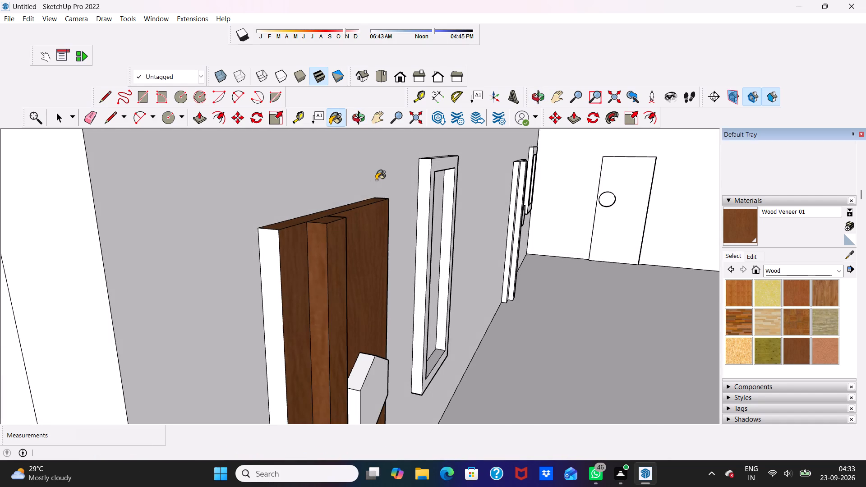
left_click(273, 281)
scroll(277, 260, "down", 5)
middle_click_drag(281, 256, 146, 275)
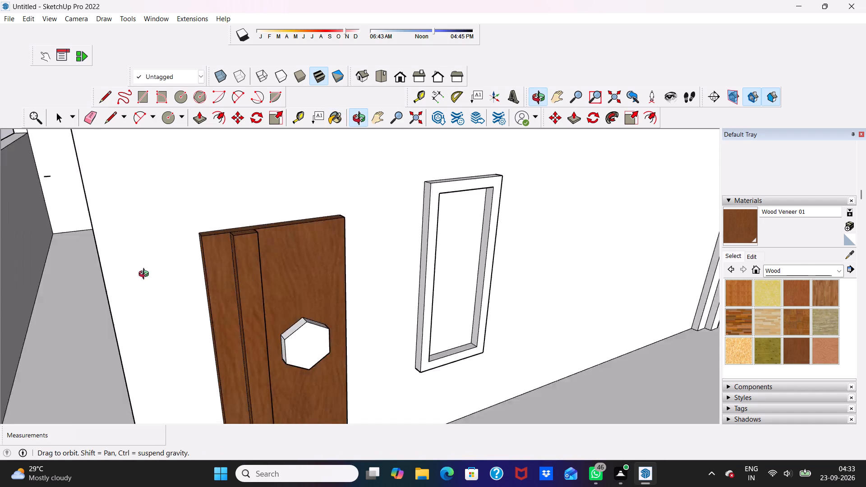
middle_click_drag(146, 275, 0, 278)
scroll(318, 270, "up", 6)
left_click(364, 273)
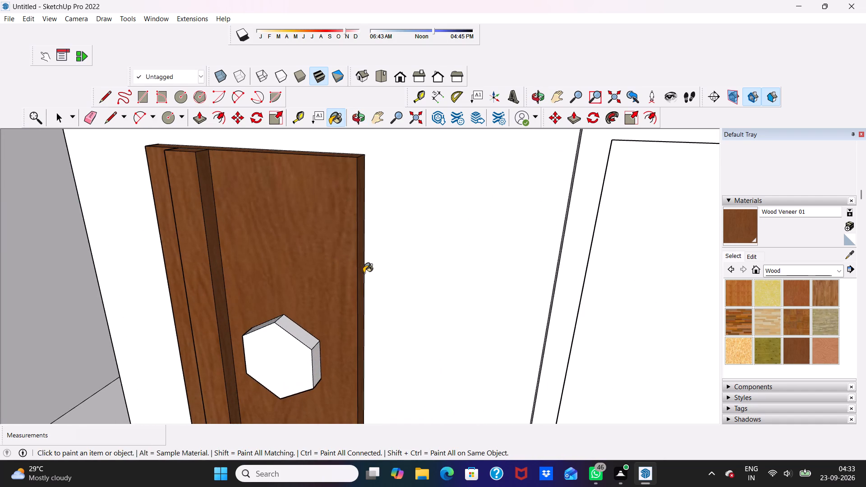
Paint the front face of the first door's hexagonal knob with Wood Veneer 01.
scroll(363, 269, "down", 10)
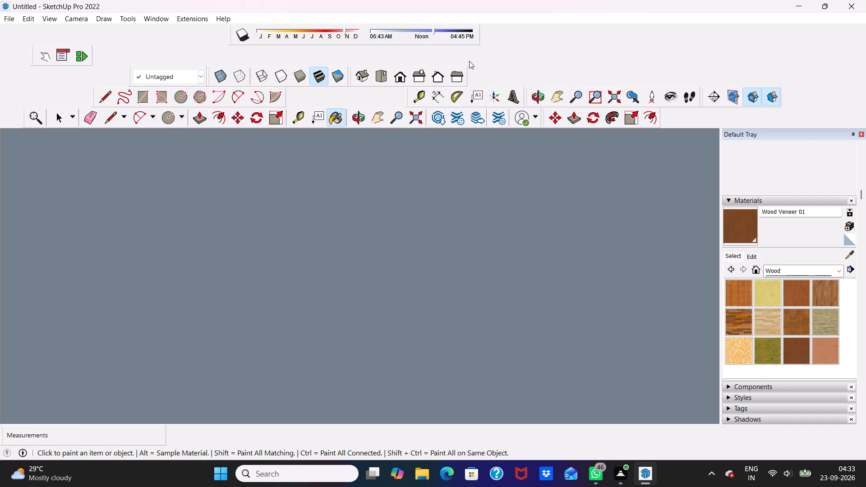
left_click(402, 80)
scroll(375, 153, "down", 5)
scroll(325, 221, "down", 1)
scroll(326, 221, "up", 1)
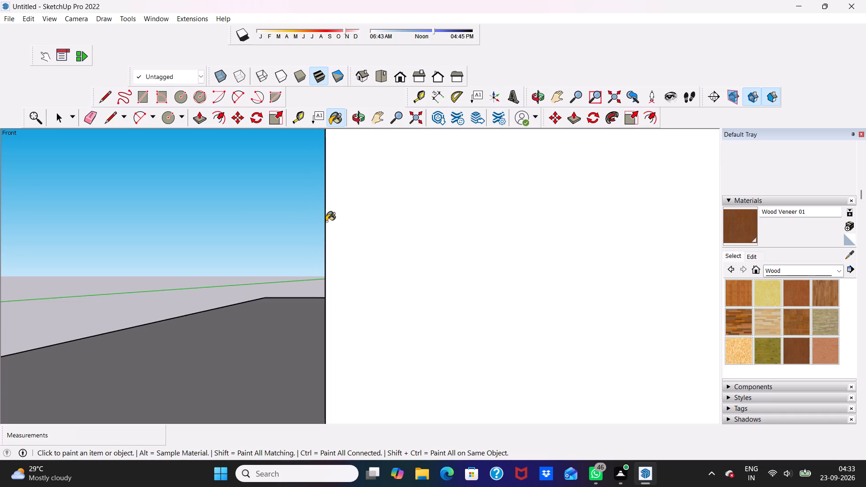
scroll(340, 210, "down", 10)
scroll(421, 228, "down", 1)
middle_click_drag(421, 229, 346, 319)
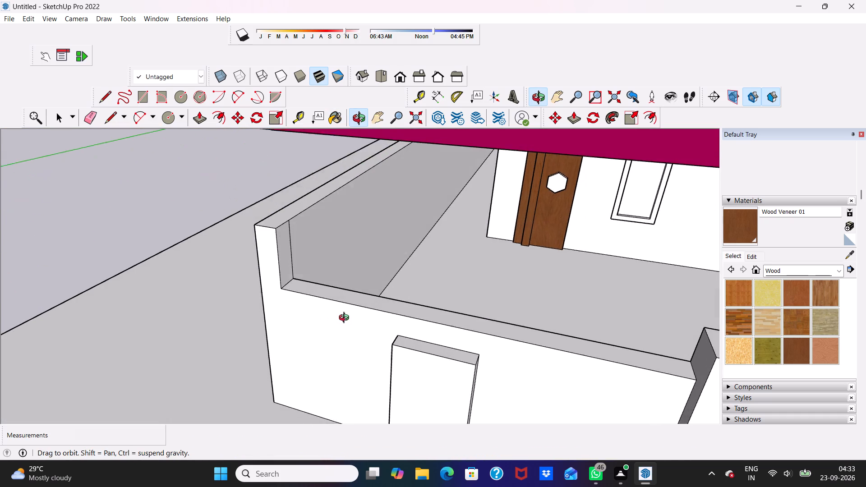
middle_click_drag(346, 319, 346, 317)
scroll(592, 168, "up", 13)
left_click(511, 216)
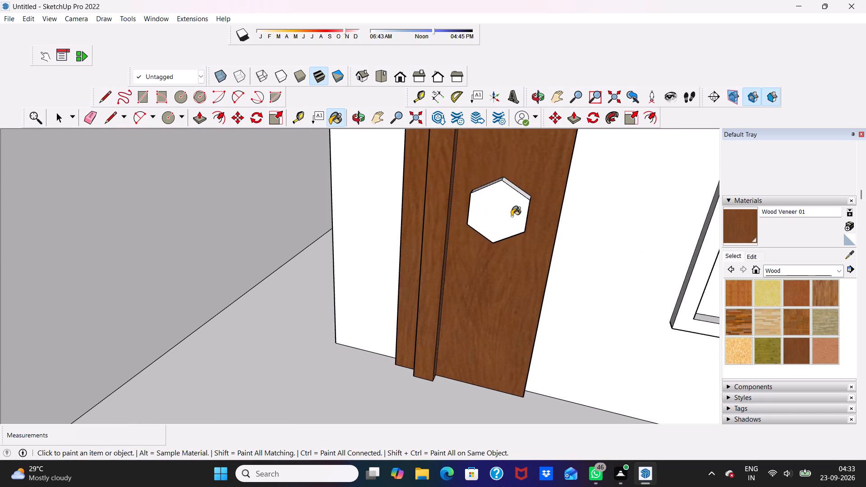
Paint all the side faces around the first door's hexagonal knob with Wood Veneer 01.
left_click(508, 187)
scroll(502, 181, "up", 3)
scroll(501, 180, "down", 1)
scroll(501, 179, "up", 2)
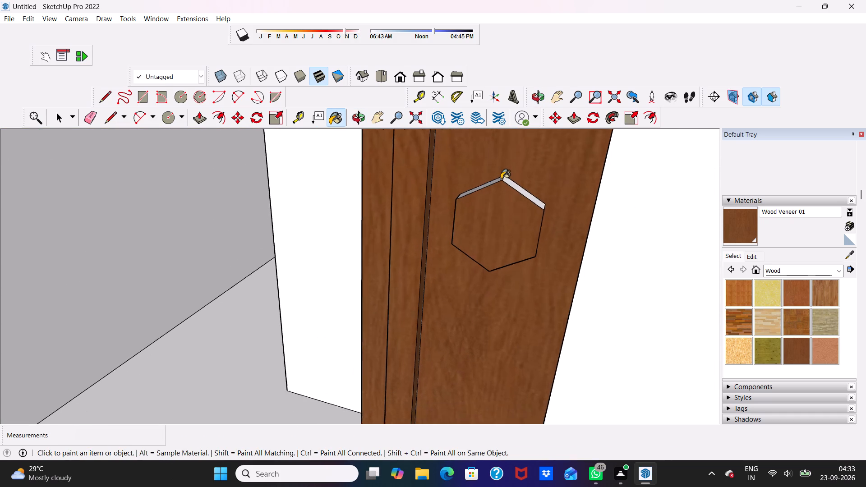
scroll(501, 179, "up", 1)
left_click(501, 179)
left_click(516, 189)
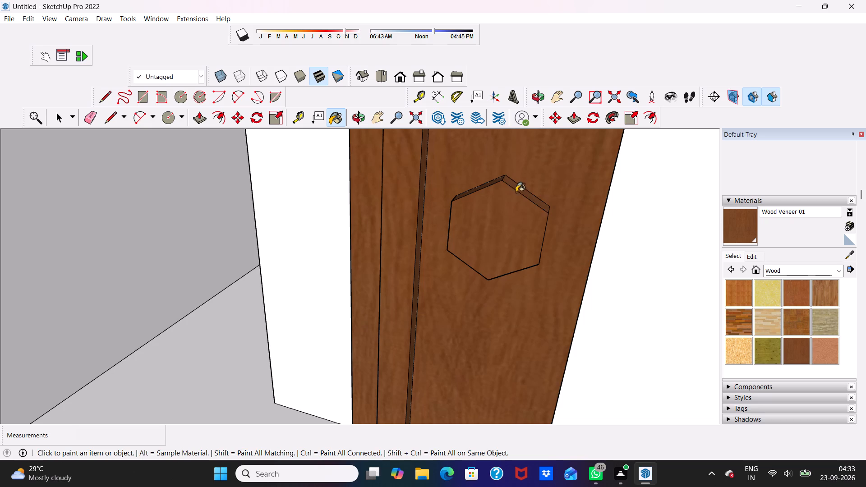
middle_click_drag(516, 201, 435, 176)
left_click(530, 235)
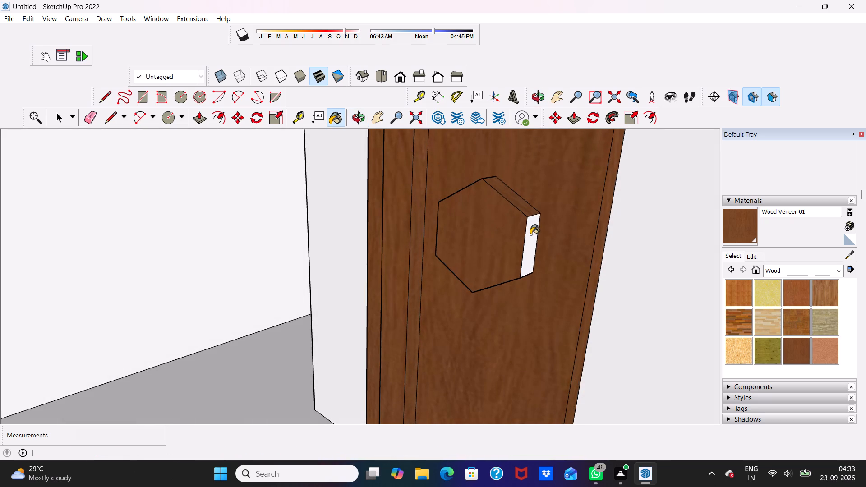
middle_click_drag(511, 249, 596, 119)
scroll(519, 258, "up", 5)
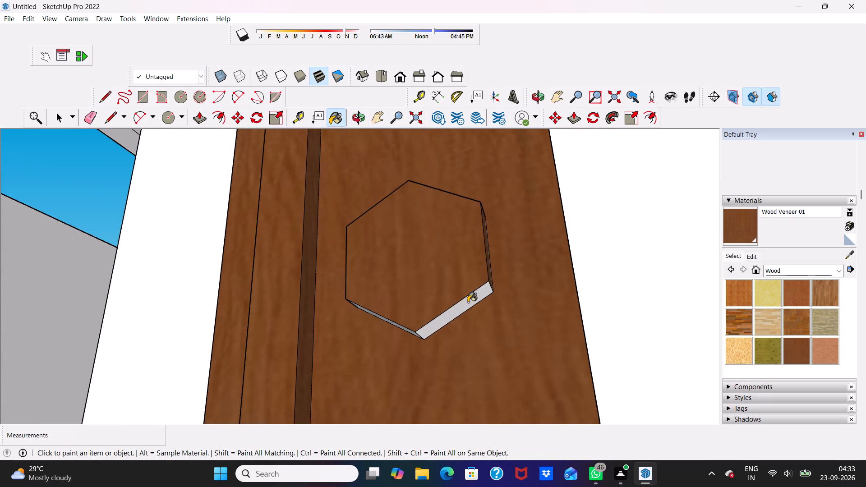
left_click(468, 302)
left_click(373, 316)
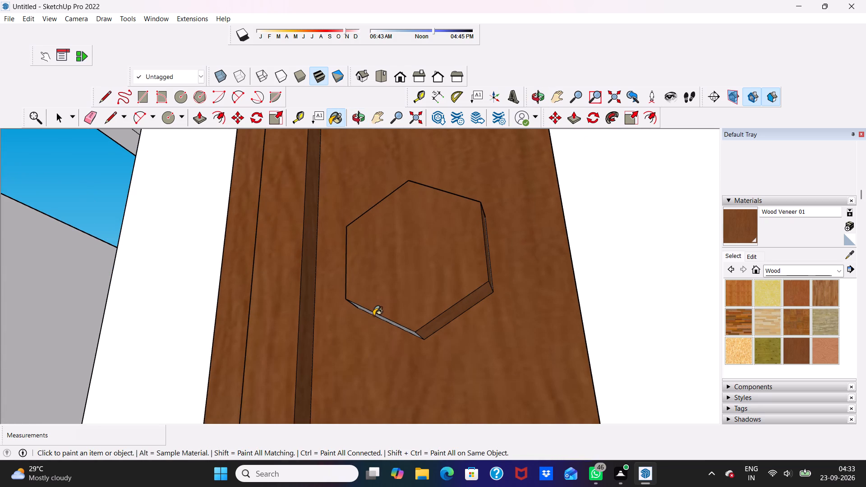
middle_click_drag(374, 308, 511, 202)
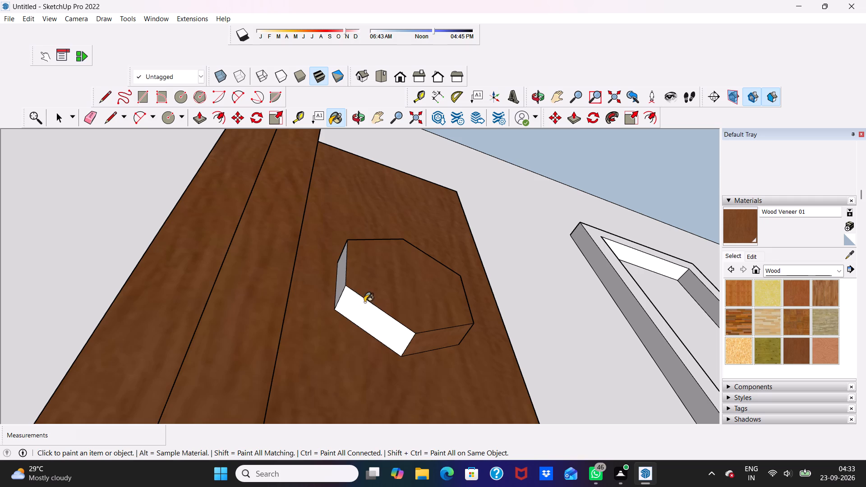
left_click(364, 302)
left_click(343, 269)
Paint the front faces of the second ground-floor door, including its side panel, raised strip and hexagonal knob, with Wood Veneer 01.
scroll(345, 268, "down", 1)
middle_click_drag(341, 268, 228, 292)
scroll(240, 253, "down", 13)
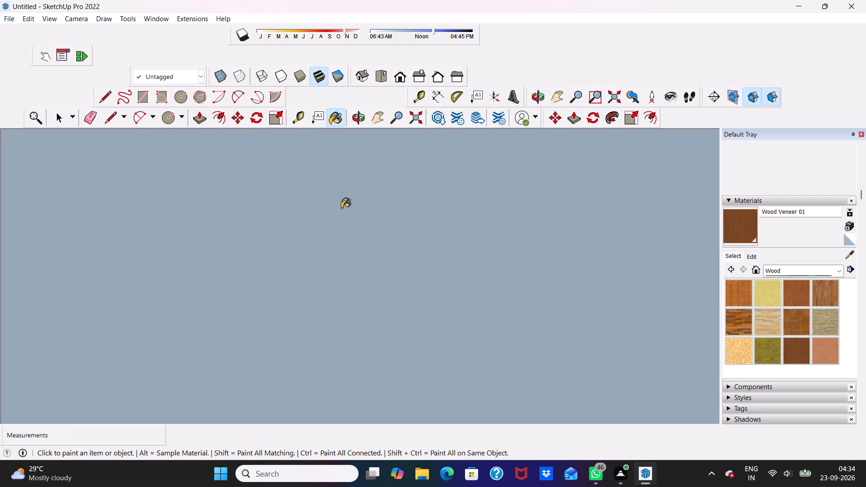
scroll(432, 85, "up", 1)
left_click(409, 73)
scroll(409, 108, "down", 5)
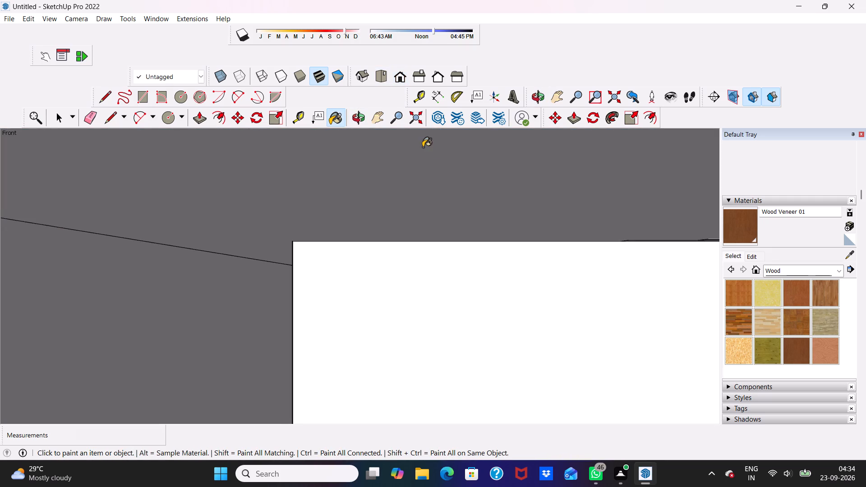
scroll(423, 147, "down", 3)
scroll(414, 175, "up", 1)
scroll(414, 178, "down", 20)
scroll(414, 178, "down", 1)
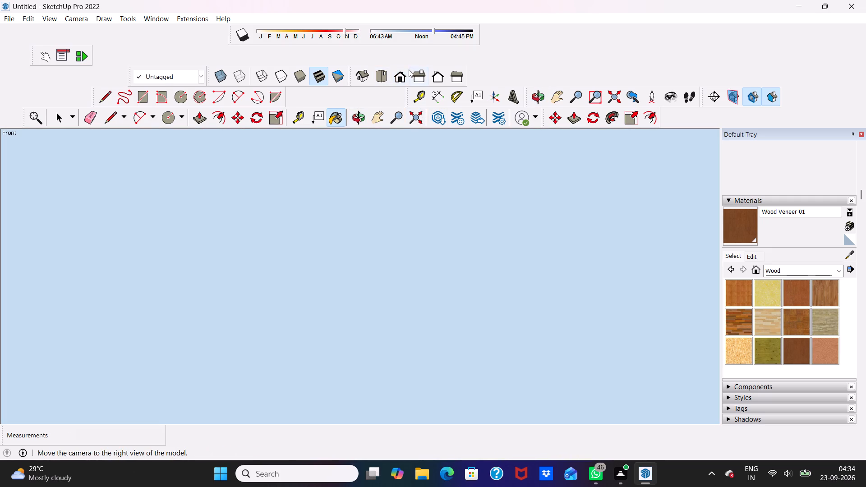
left_click(404, 74)
scroll(373, 175, "down", 17)
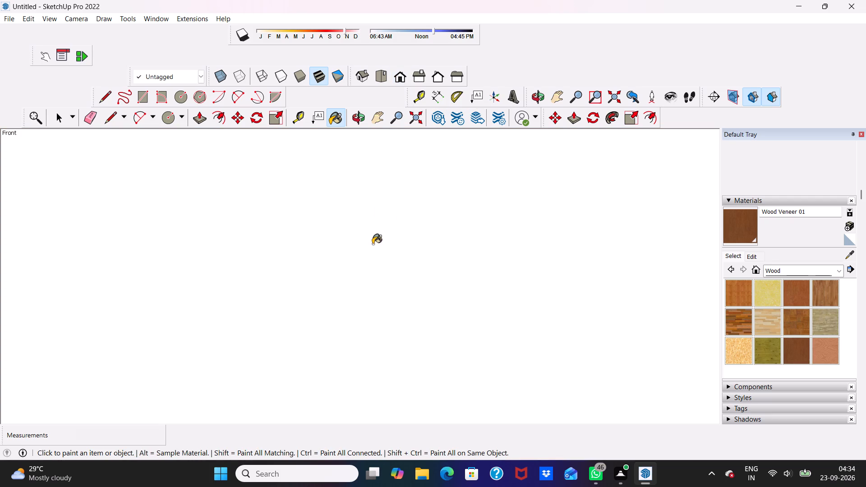
scroll(373, 244, "down", 20)
scroll(414, 72, "down", 5)
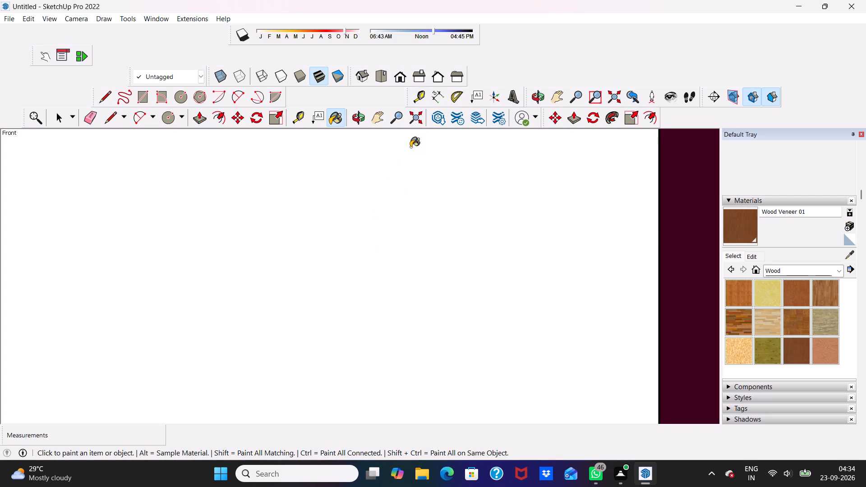
scroll(387, 225, "down", 20)
scroll(387, 225, "down", 9)
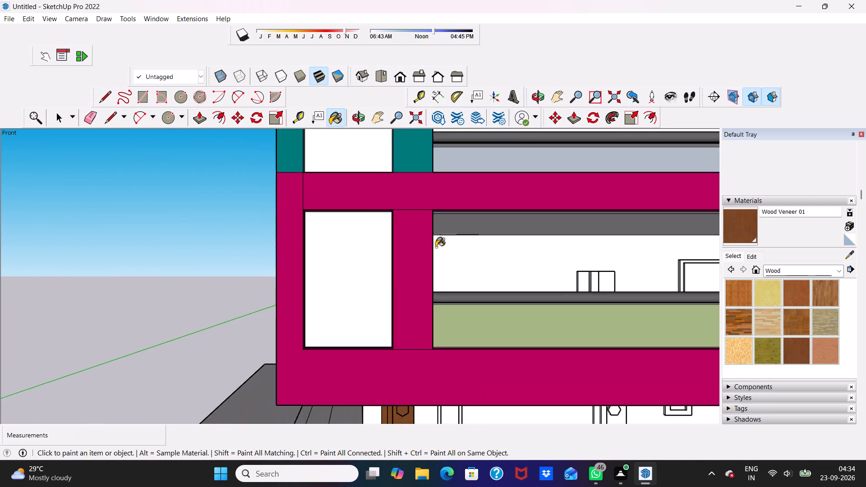
scroll(436, 247, "down", 9)
scroll(501, 285, "up", 6)
scroll(392, 253, "down", 6)
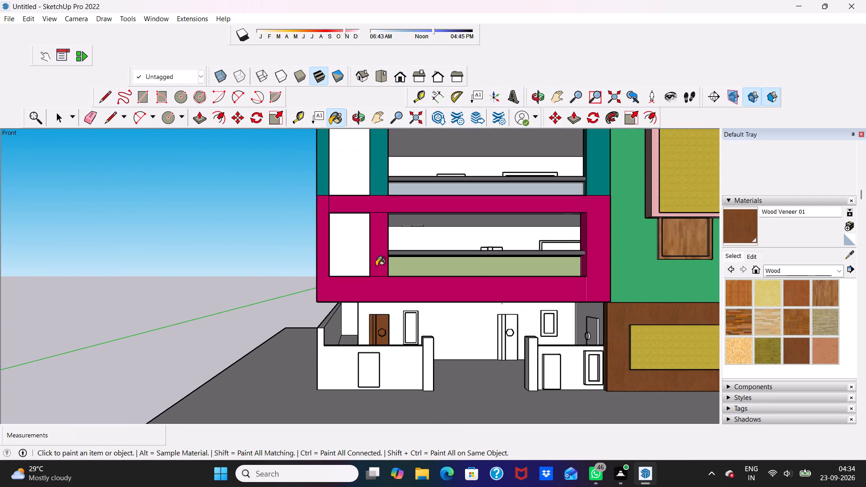
scroll(376, 266, "up", 5)
scroll(376, 266, "down", 3)
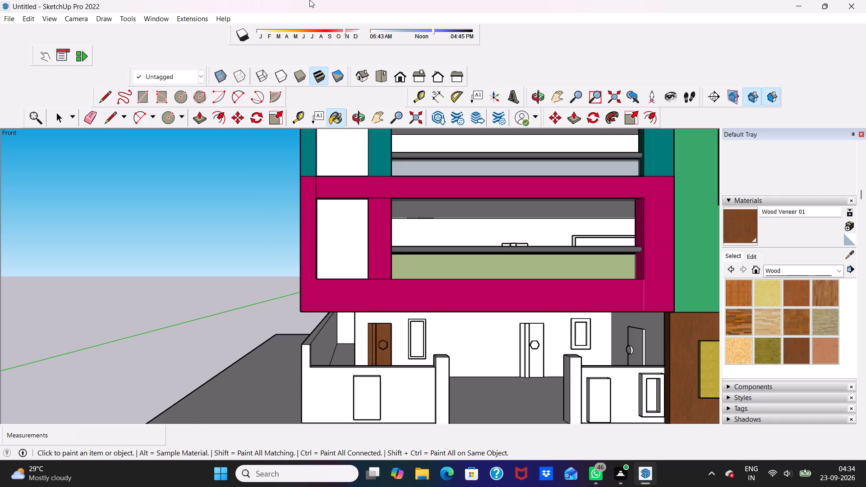
scroll(517, 355, "up", 10)
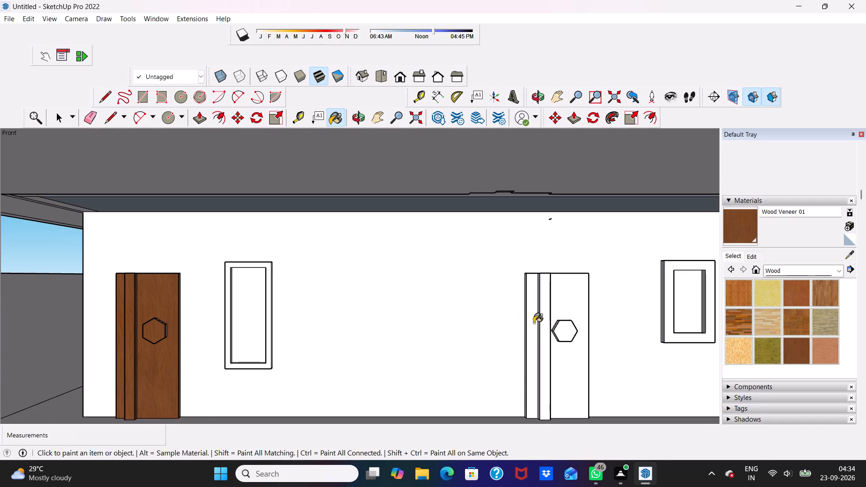
left_click(534, 323)
left_click(542, 316)
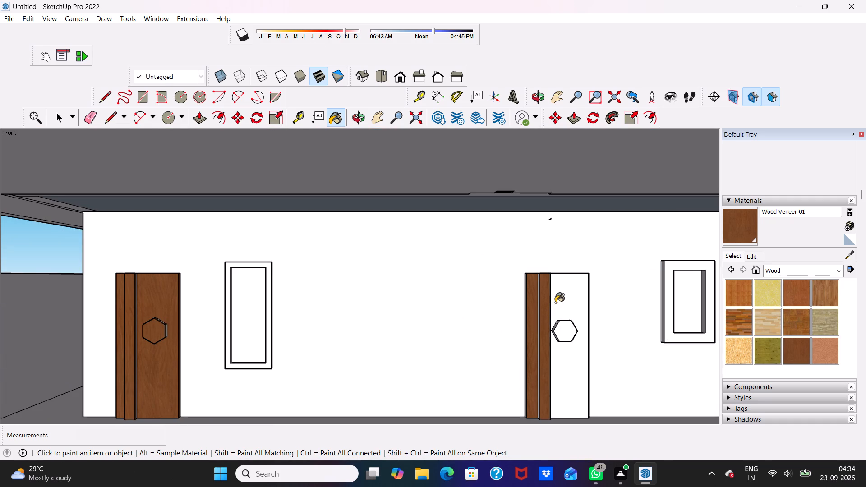
left_click(555, 303)
left_click(571, 335)
Paint the inner side face of the second ground-floor door's raised strip with Wood Veneer 01.
scroll(560, 322, "up", 7)
left_click(516, 308)
scroll(516, 305, "up", 5)
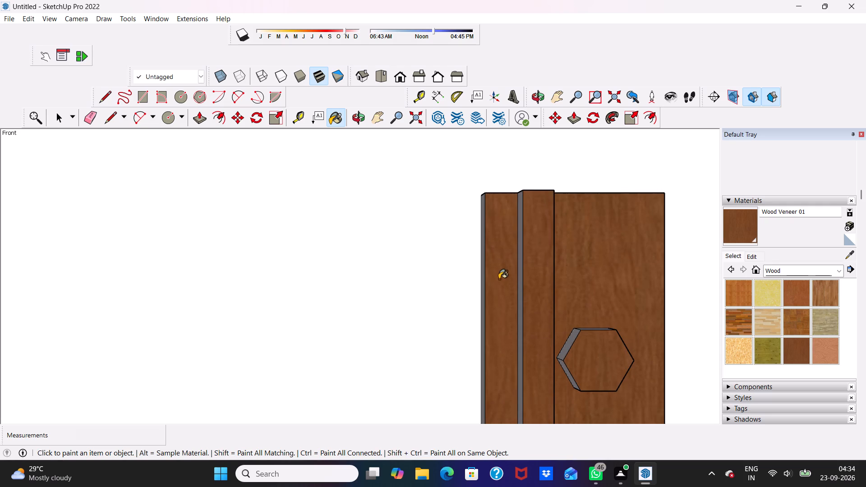
left_click(521, 277)
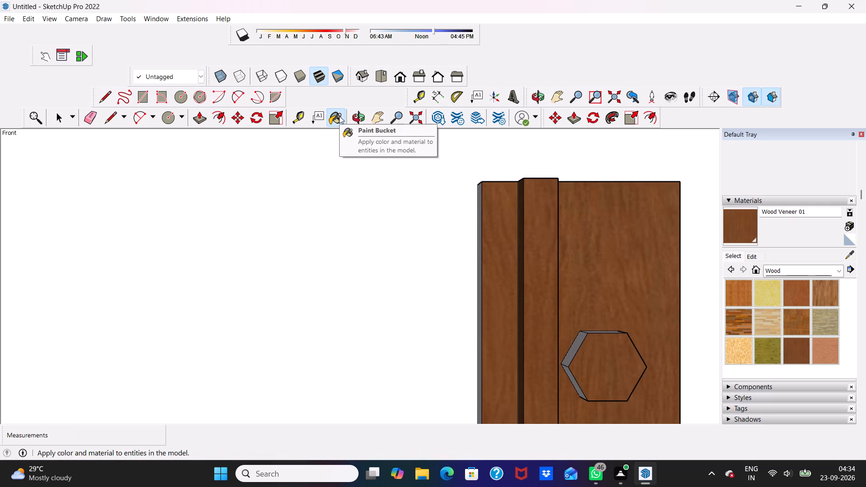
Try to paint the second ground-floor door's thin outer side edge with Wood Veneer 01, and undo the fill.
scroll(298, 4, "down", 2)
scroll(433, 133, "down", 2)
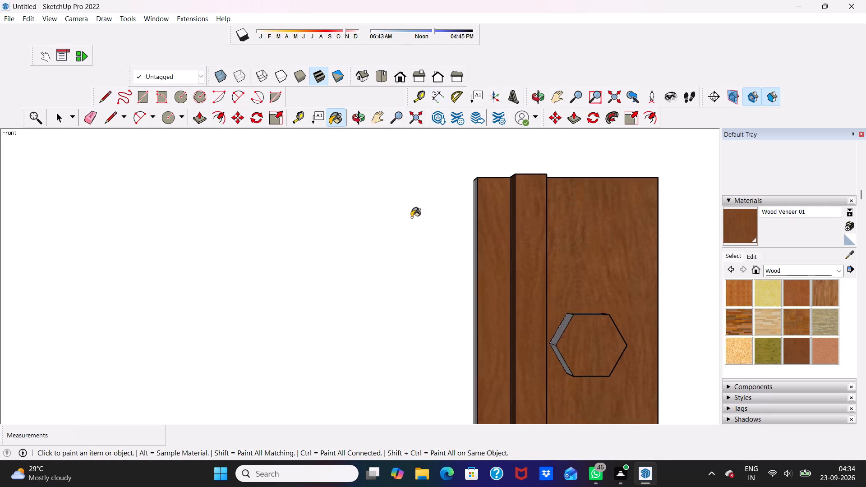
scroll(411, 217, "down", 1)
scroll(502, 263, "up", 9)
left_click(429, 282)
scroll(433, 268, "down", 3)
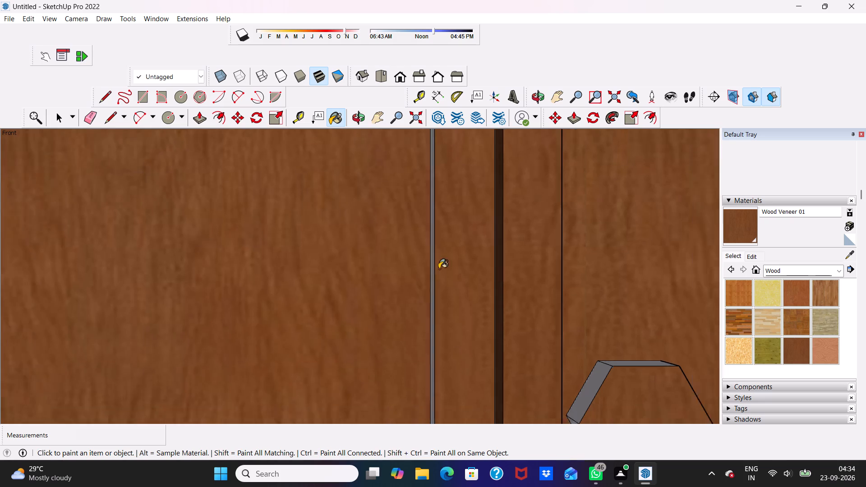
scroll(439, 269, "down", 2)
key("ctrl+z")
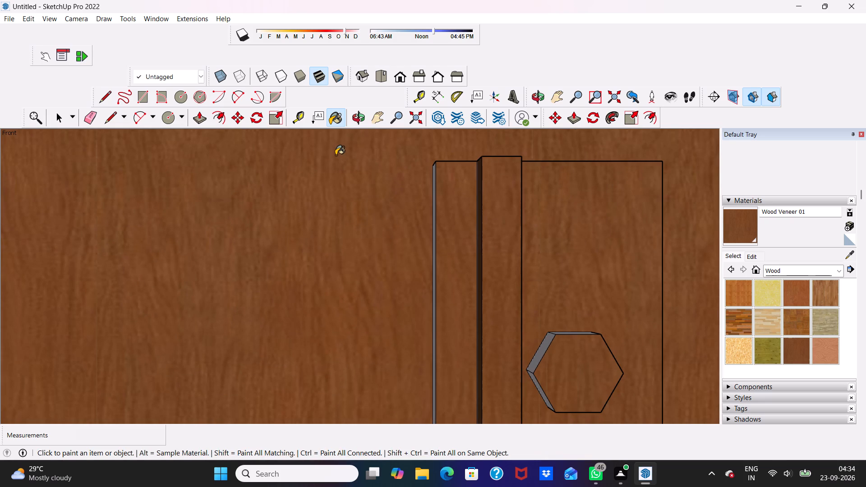
Paint the second ground-floor door's outer side edge next to the raised strip with Wood Veneer 01.
scroll(336, 155, "down", 3)
middle_click_drag(406, 224, 555, 253)
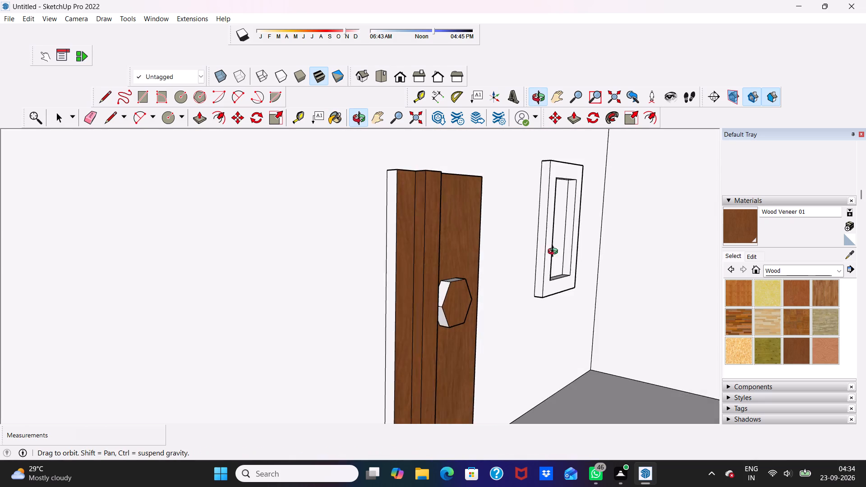
middle_click_drag(555, 253, 555, 253)
scroll(456, 212, "up", 3)
left_click(371, 230)
Paint the side faces around the second door's hexagonal knob with Wood Veneer 01.
scroll(450, 342, "up", 1)
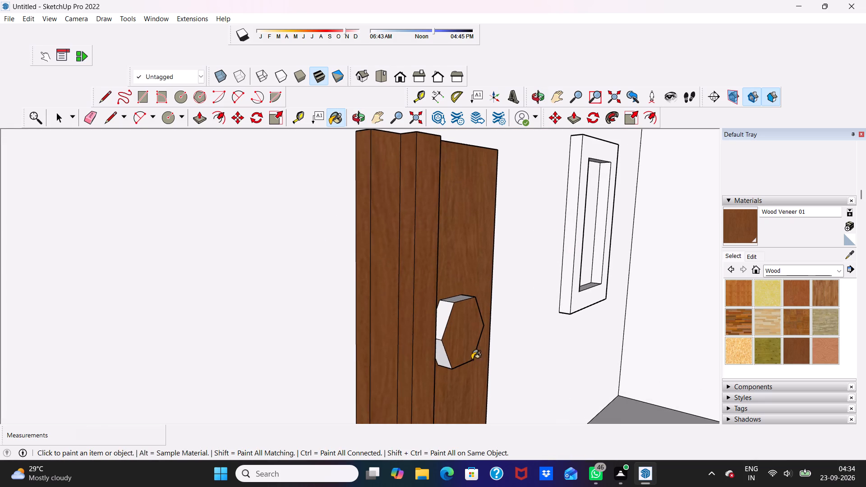
left_click(442, 363)
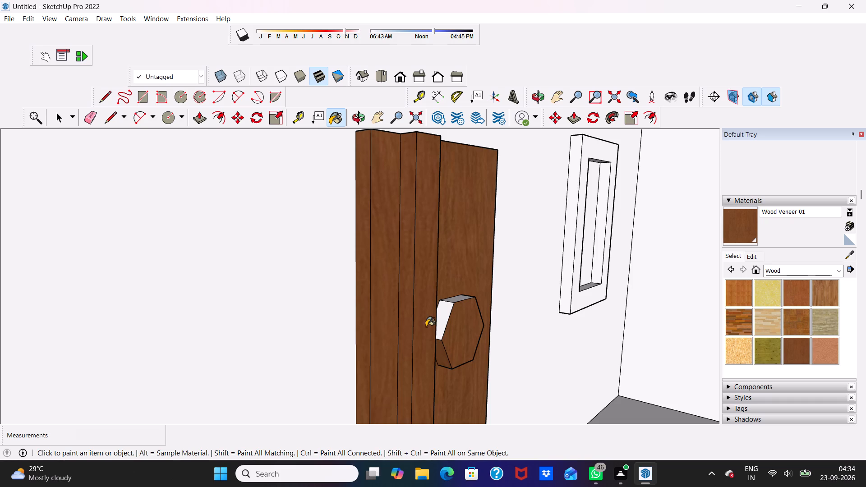
left_click(437, 318)
left_click(459, 298)
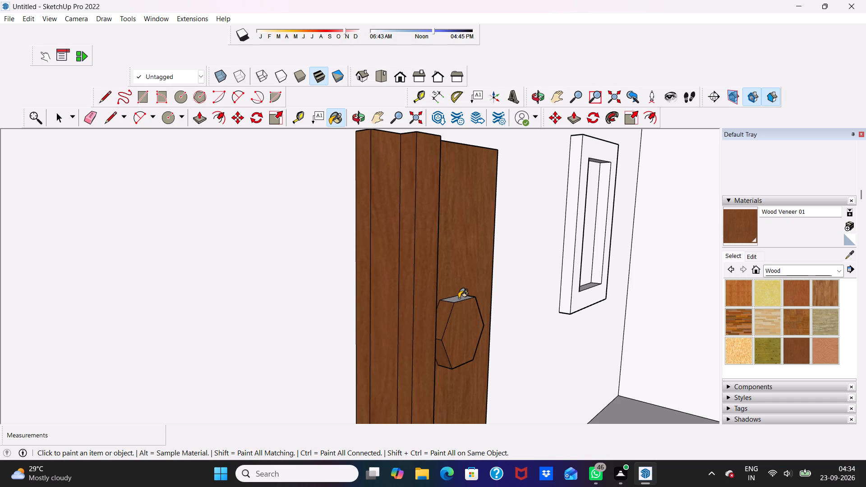
scroll(452, 300, "down", 1)
middle_click_drag(452, 300, 145, 303)
scroll(274, 340, "up", 1)
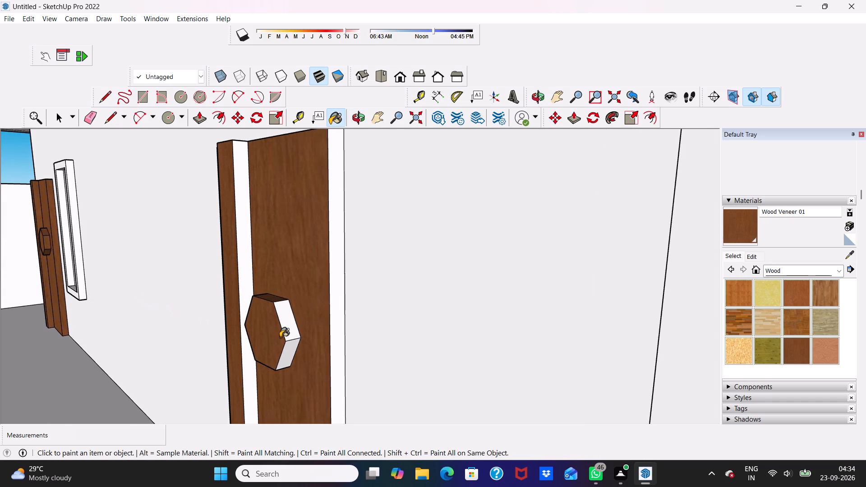
left_click(282, 330)
left_click(288, 325)
left_click(288, 359)
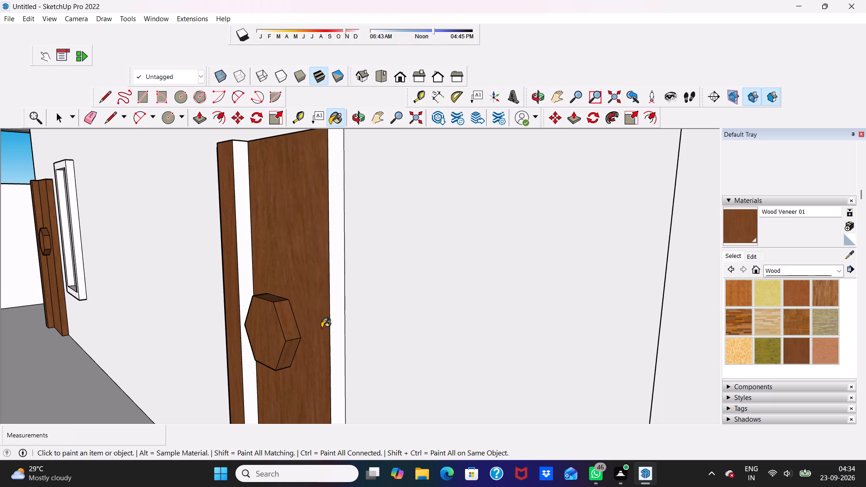
Paint the second door's remaining outer edge, the raised strip's other side and the top edges with Wood Veneer 01.
left_click(341, 312)
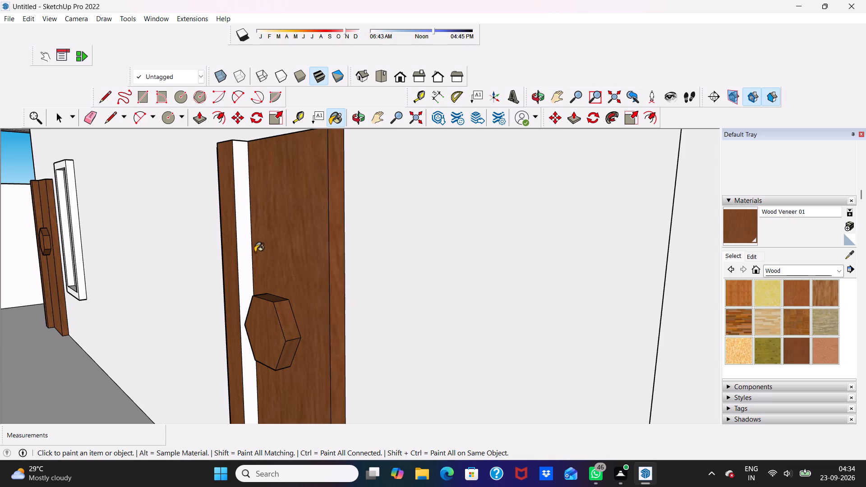
left_click(244, 239)
scroll(243, 239, "down", 2)
middle_click_drag(243, 240, 259, 325)
scroll(233, 246, "up", 1)
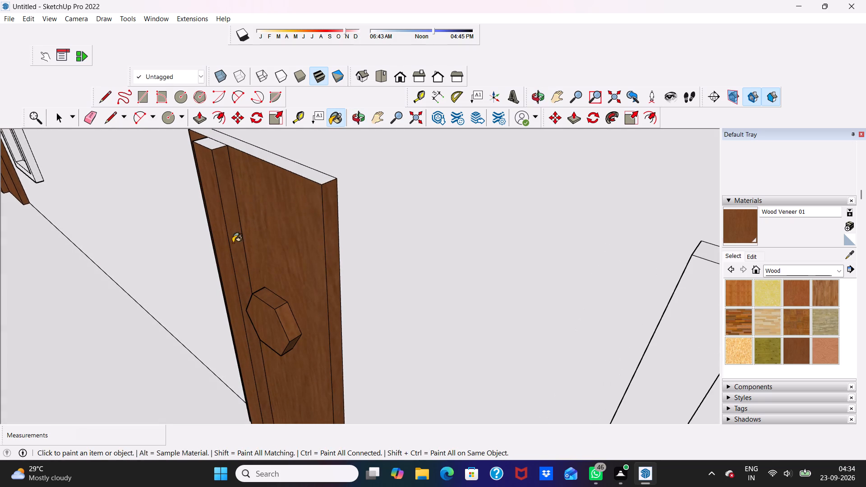
left_click(208, 148)
left_click(209, 146)
left_click(236, 142)
Examine the painted ground-floor doors from the front and from both sides.
scroll(233, 138, "down", 6)
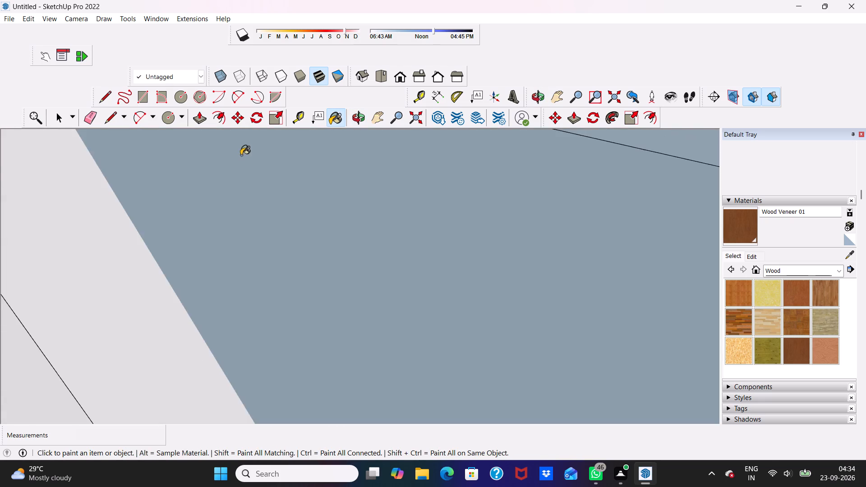
scroll(241, 155, "down", 5)
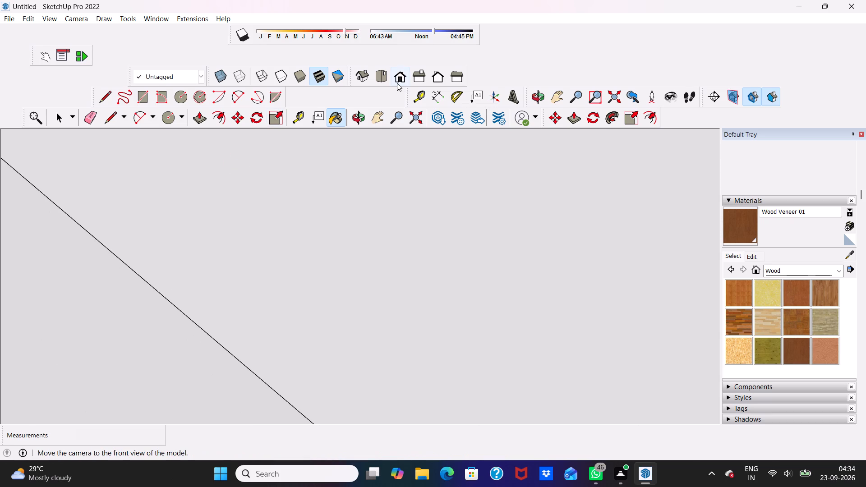
left_click(397, 83)
scroll(226, 199, "down", 5)
scroll(197, 267, "down", 2)
middle_click_drag(197, 267, 236, 254)
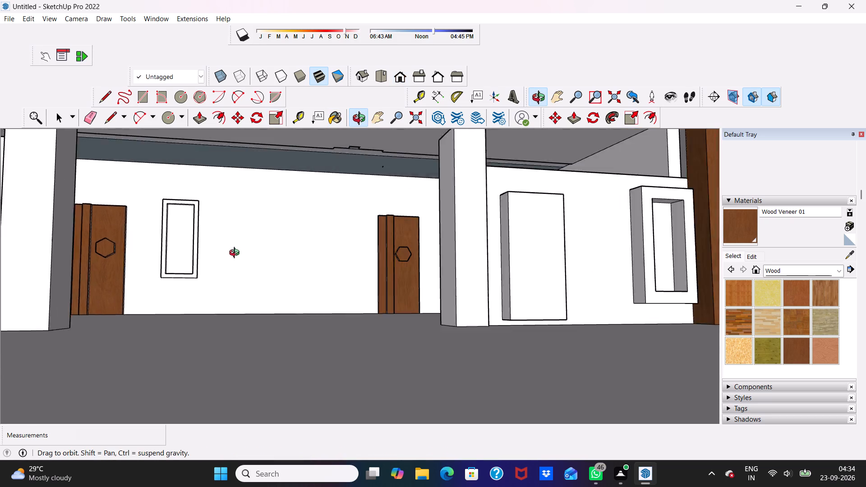
middle_click_drag(236, 254, 160, 255)
scroll(124, 236, "up", 11)
middle_click_drag(138, 264, 111, 253)
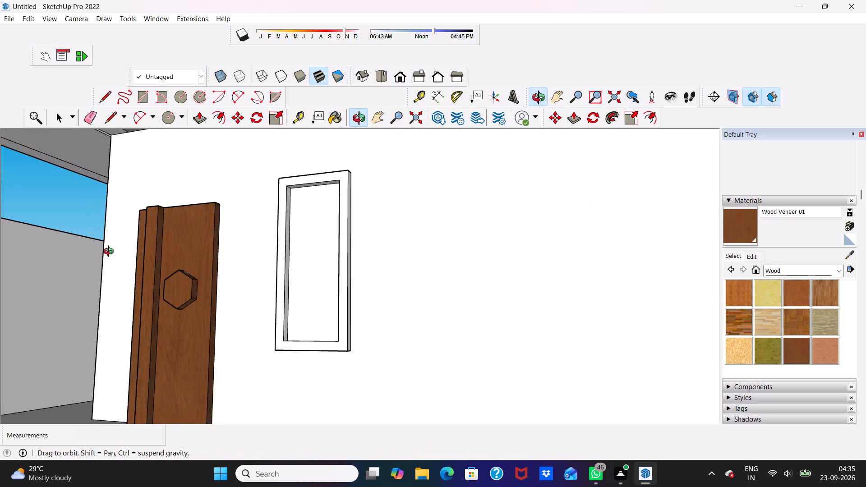
middle_click_drag(111, 253, 215, 262)
scroll(214, 257, "down", 10)
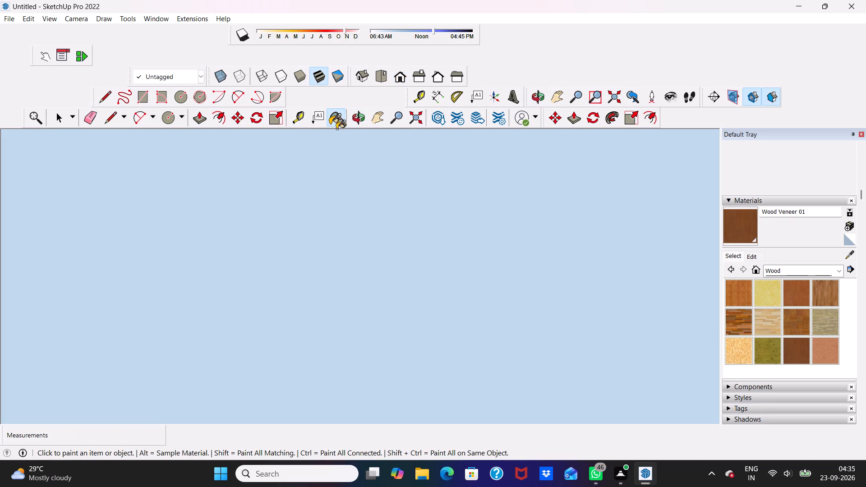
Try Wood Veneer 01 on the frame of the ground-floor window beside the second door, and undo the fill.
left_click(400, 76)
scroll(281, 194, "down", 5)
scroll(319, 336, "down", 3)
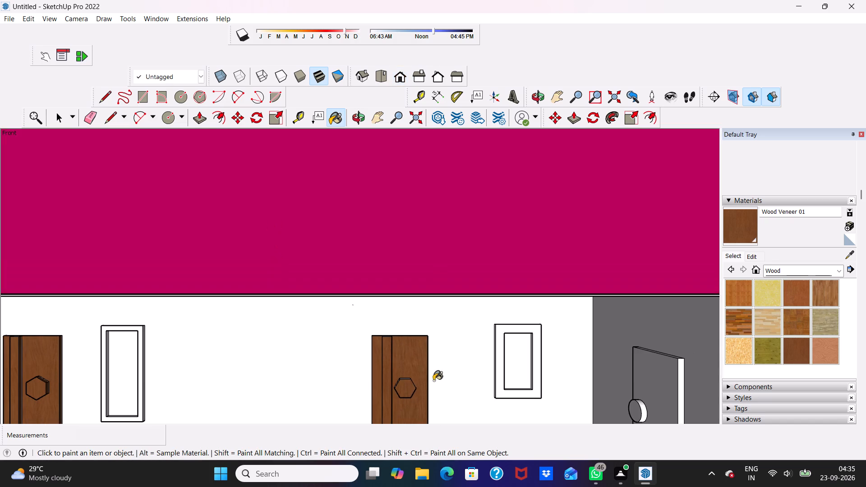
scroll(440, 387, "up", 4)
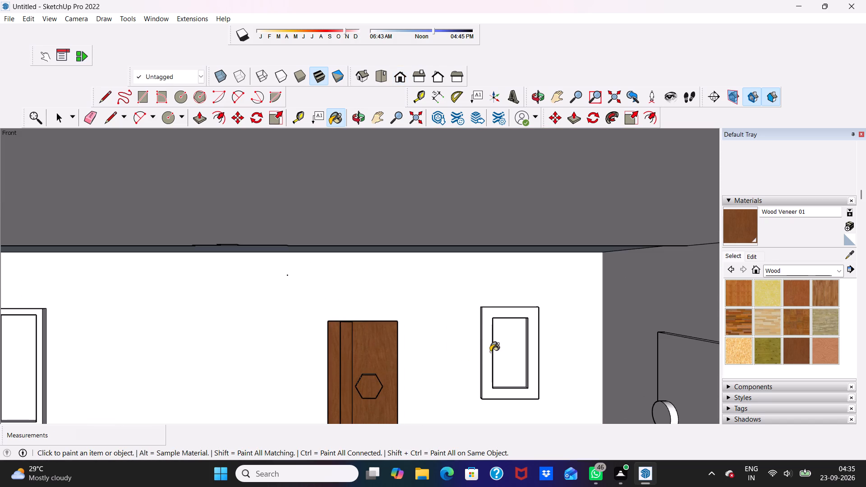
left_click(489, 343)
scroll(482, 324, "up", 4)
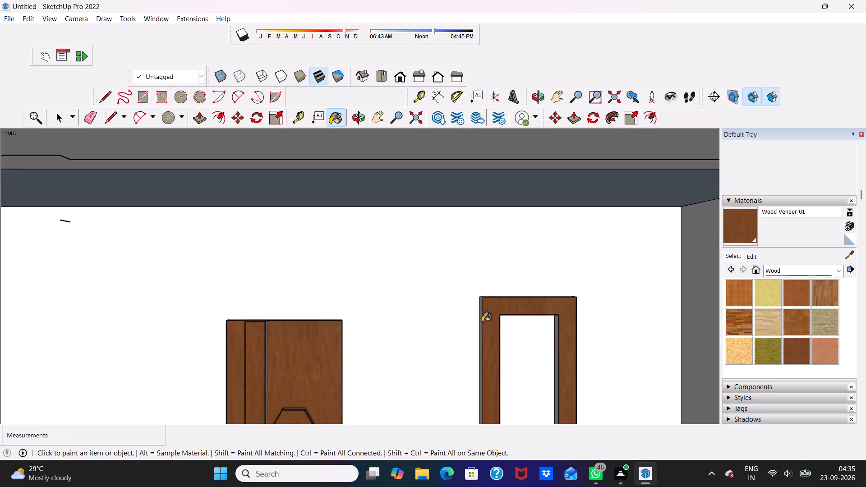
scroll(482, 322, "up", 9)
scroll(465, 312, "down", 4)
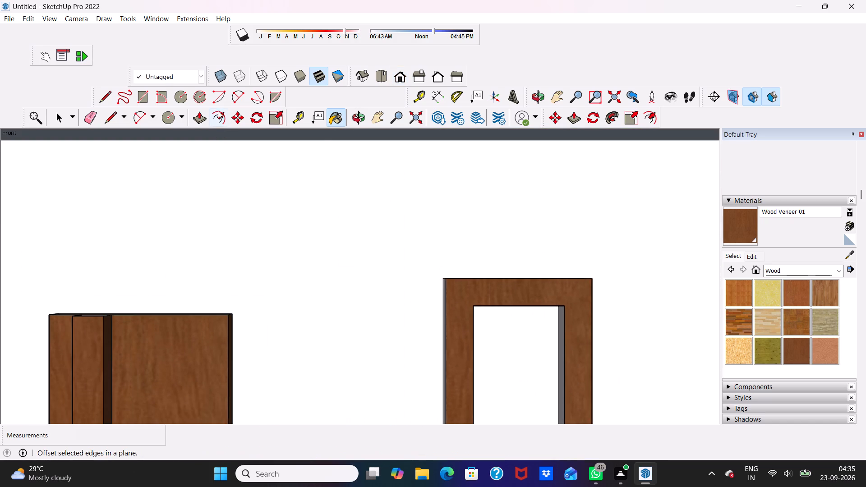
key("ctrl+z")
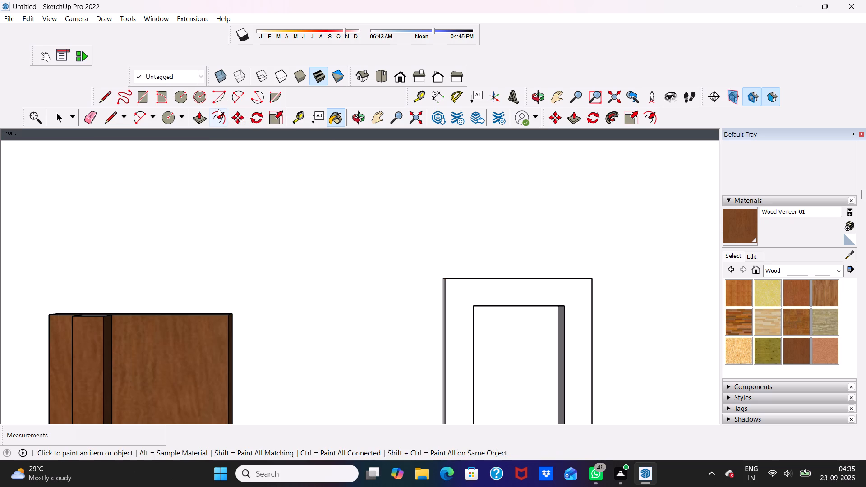
Examine the front facade's ground-floor doors, windows and balconies in the front view.
key("space")
scroll(218, 110, "down", 4)
scroll(230, 201, "down", 9)
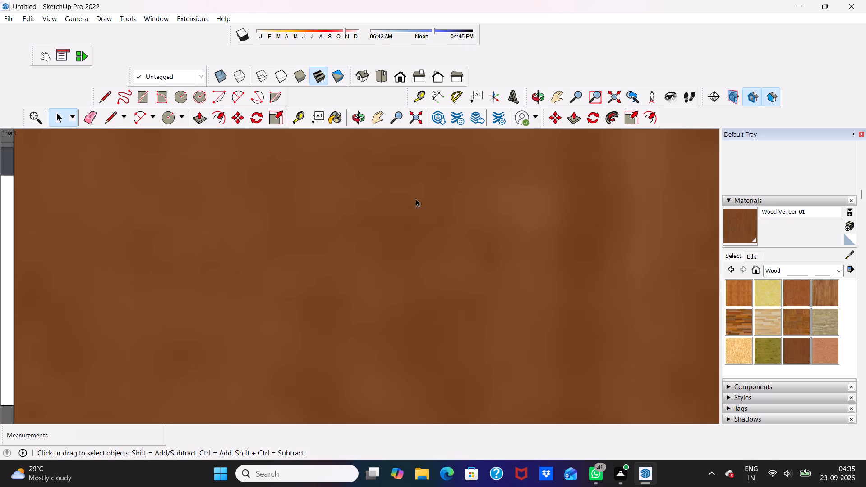
scroll(416, 199, "down", 5)
left_click(401, 79)
scroll(302, 211, "down", 2)
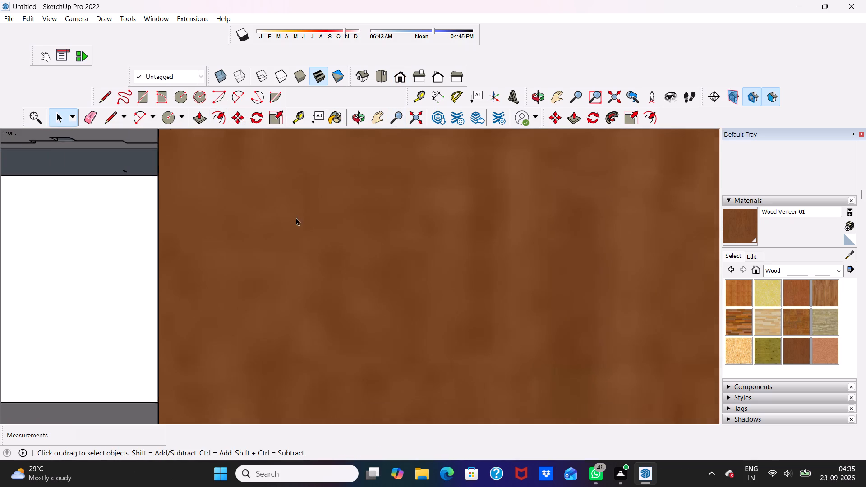
scroll(296, 218, "down", 1)
scroll(330, 197, "down", 20)
scroll(330, 197, "down", 4)
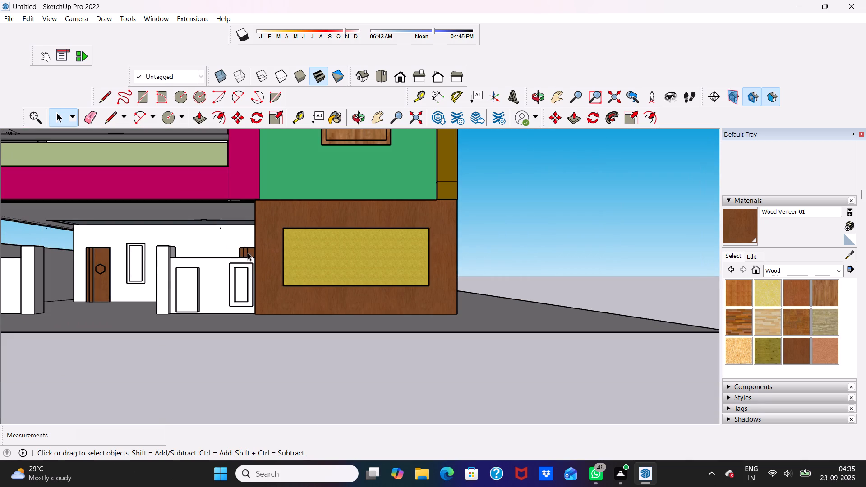
scroll(131, 269, "up", 6)
scroll(134, 264, "down", 5)
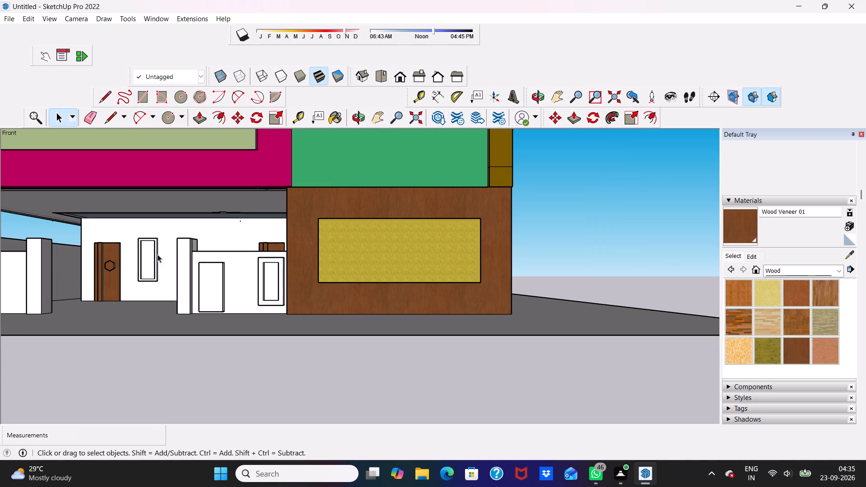
scroll(160, 247, "up", 4)
scroll(160, 247, "down", 4)
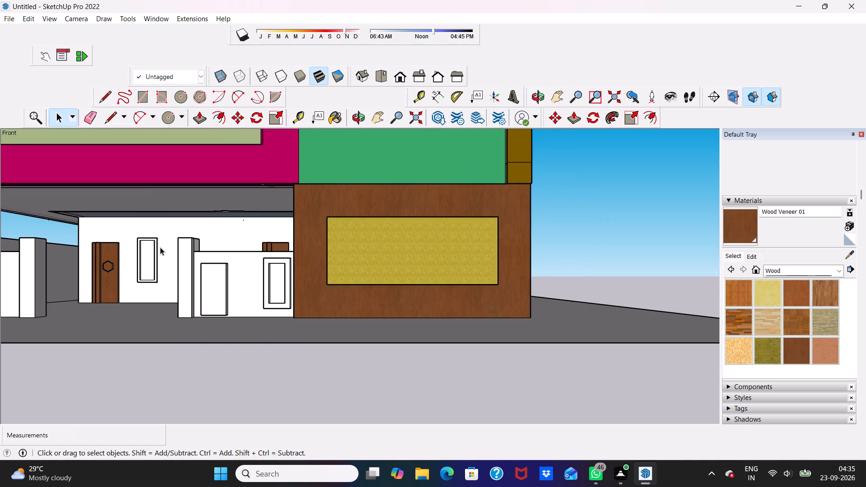
scroll(160, 253, "down", 6)
scroll(187, 202, "up", 4)
scroll(187, 202, "down", 7)
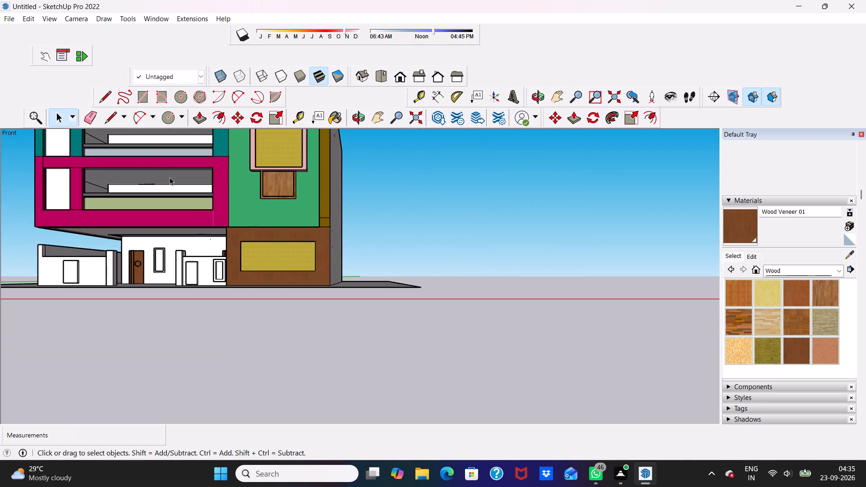
Paint the three front faces of the door on the magenta-framed balcony with Wood Floor Parquet.
middle_click_drag(165, 172, 194, 233)
scroll(193, 230, "up", 7)
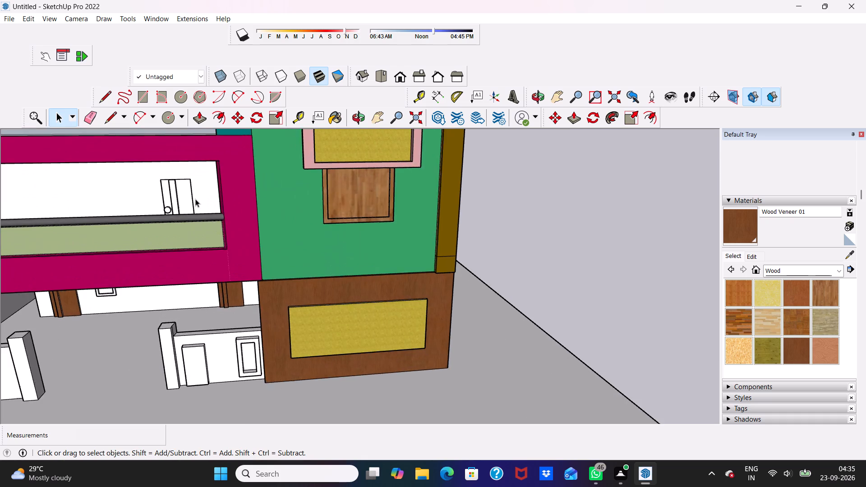
scroll(195, 199, "up", 2)
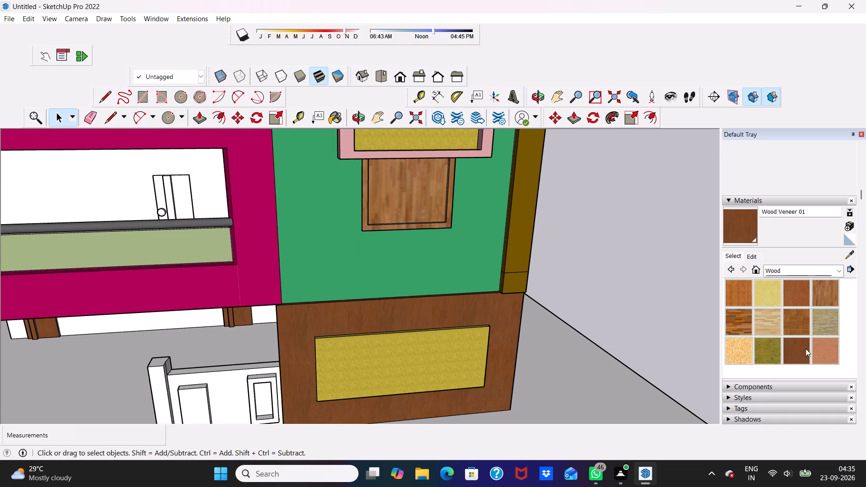
left_click(794, 344)
left_click(798, 315)
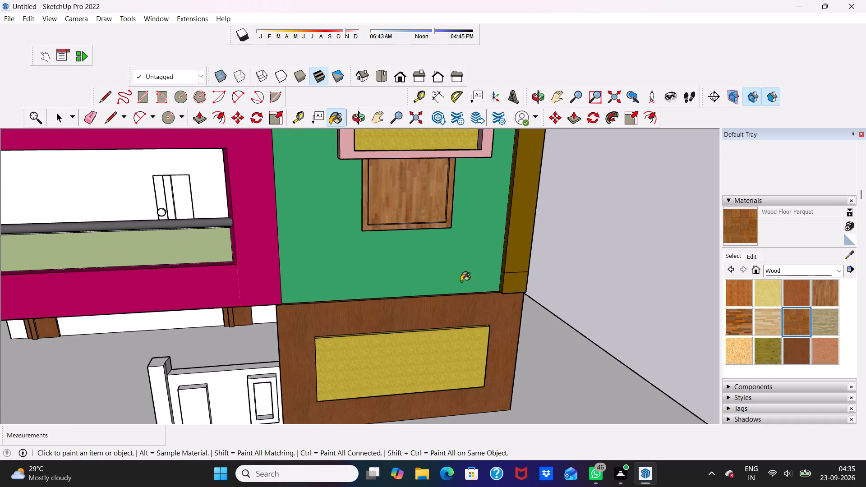
scroll(92, 205, "up", 10)
left_click(223, 185)
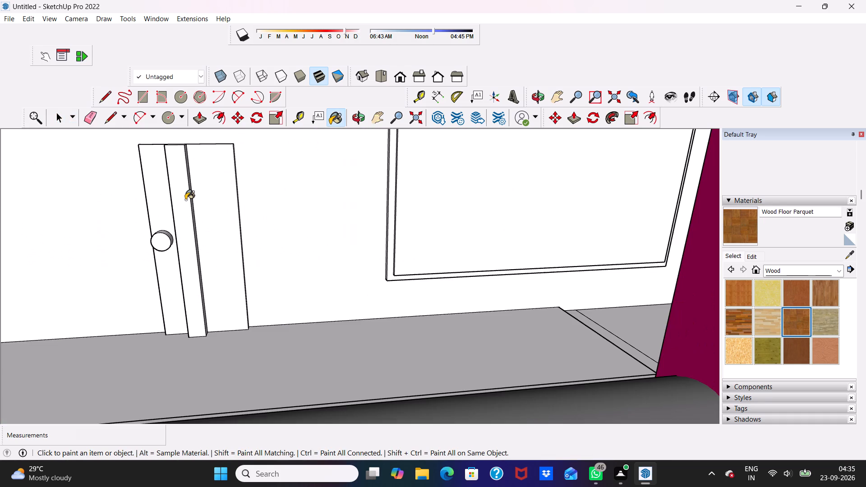
left_click(185, 200)
left_click(166, 211)
Paint the face and rim of that balcony door's round knob with Wood Floor Parquet.
left_click(166, 243)
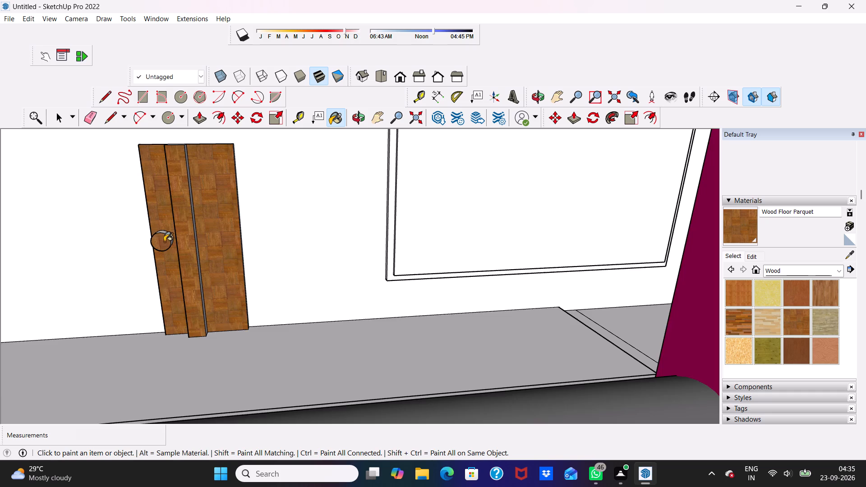
scroll(161, 237, "up", 6)
left_click(165, 231)
scroll(167, 234, "up", 11)
left_click(172, 232)
scroll(181, 244, "up", 4)
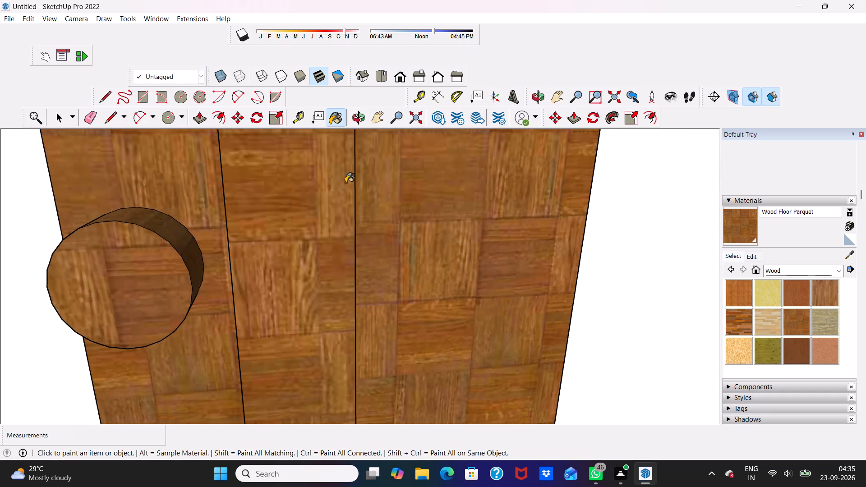
Paint both sides of the balcony door's raised strip and both outer door edges with Wood Floor Parquet.
scroll(323, 184, "down", 8)
middle_click_drag(296, 207, 150, 237)
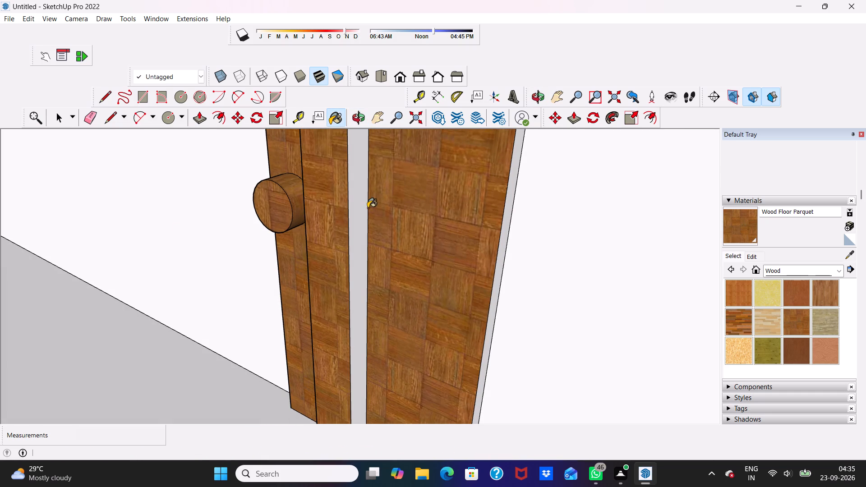
left_click(357, 210)
left_click(512, 198)
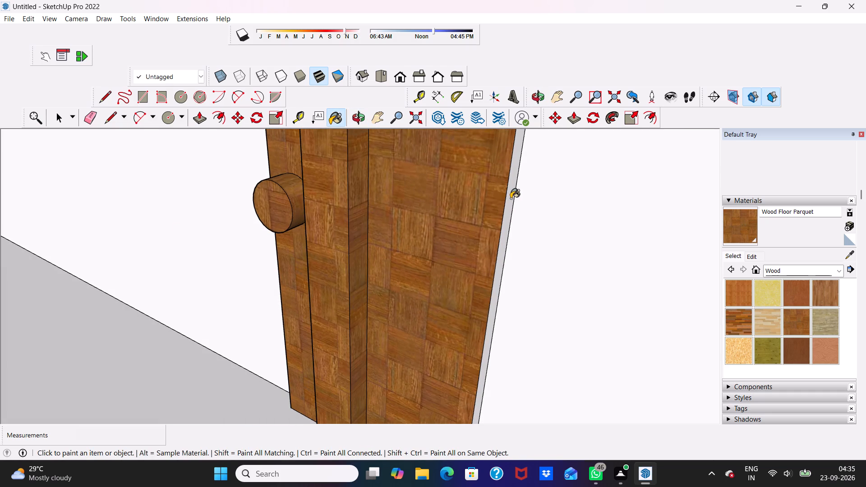
scroll(329, 220, "down", 1)
middle_click_drag(332, 212, 553, 175)
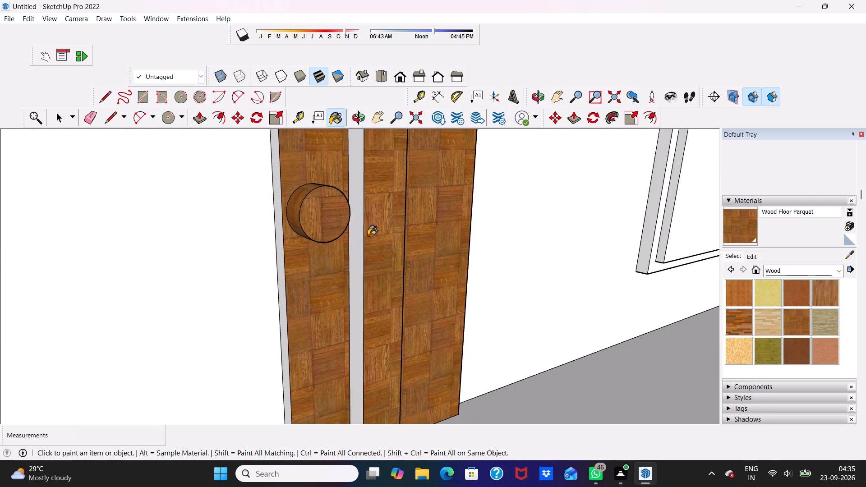
left_click(356, 243)
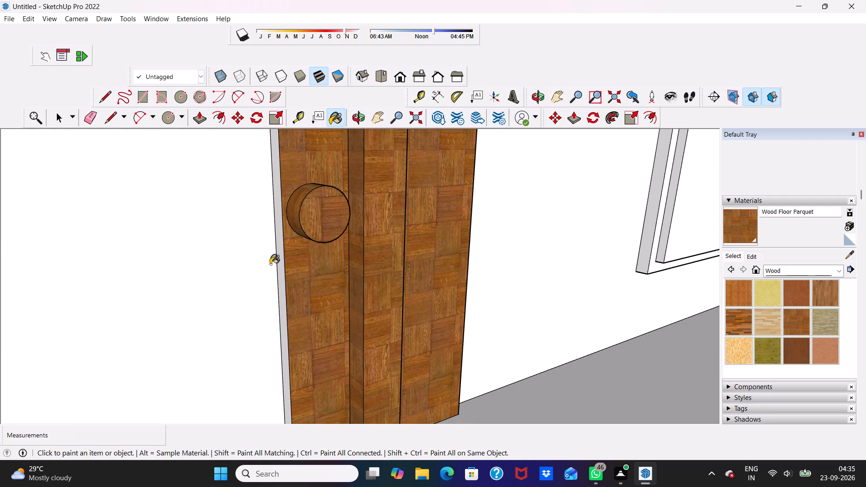
left_click(278, 260)
Examine the facade's painted doors and the unpainted openings on the teal-framed balcony from the front and from above.
scroll(333, 216, "down", 4)
middle_click_drag(345, 210, 357, 240)
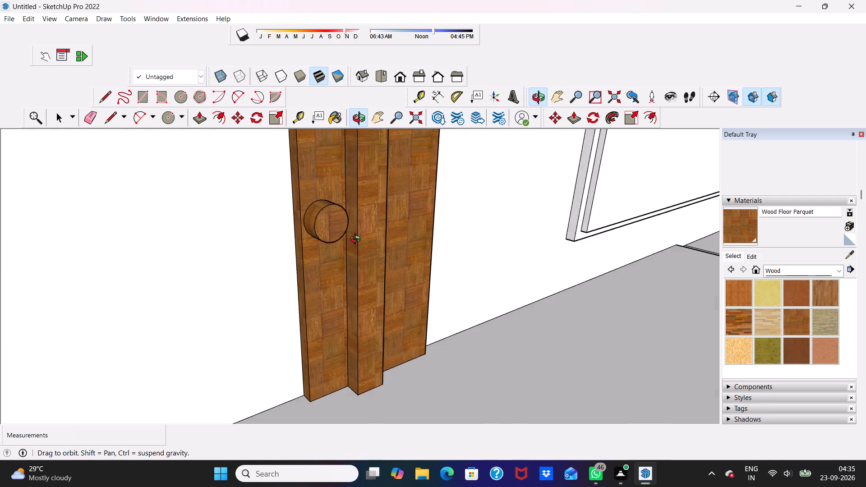
middle_click_drag(357, 240, 314, 311)
scroll(314, 311, "down", 6)
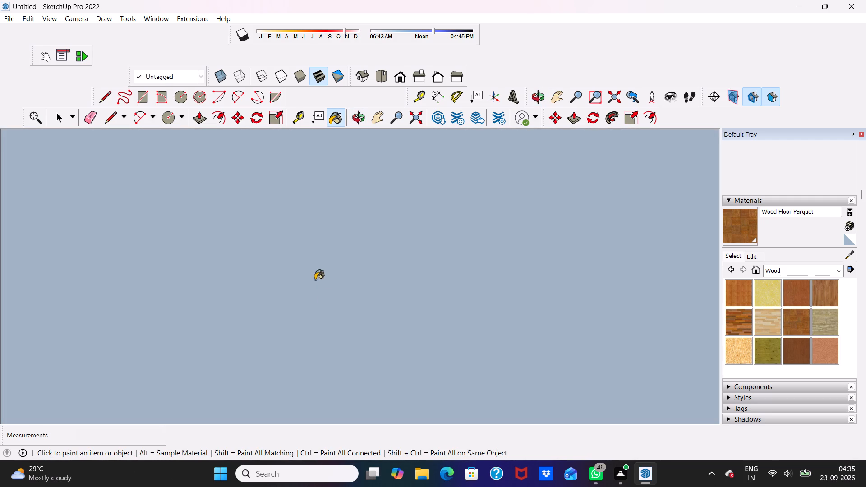
left_click(401, 79)
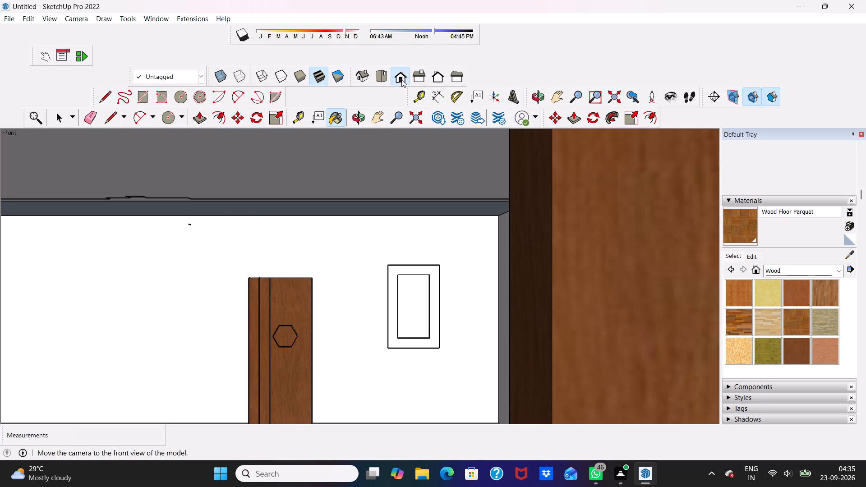
scroll(372, 85, "down", 3)
scroll(210, 223, "down", 14)
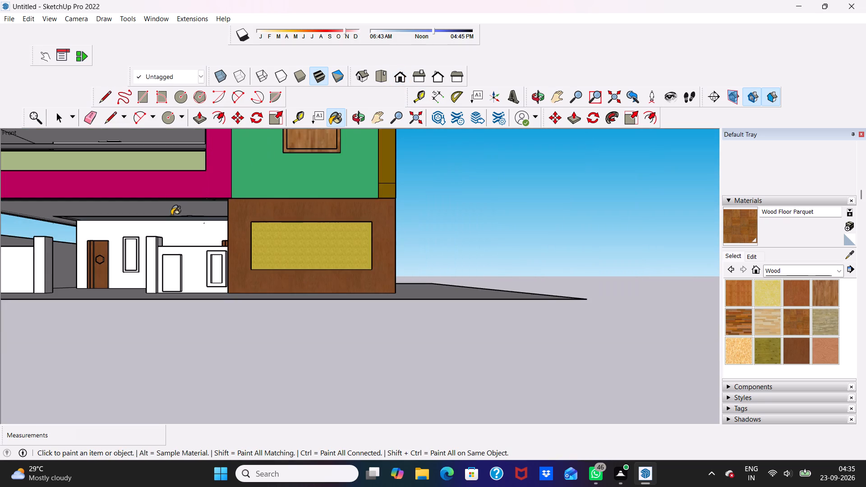
scroll(157, 199, "down", 6)
middle_click_drag(158, 193, 212, 250)
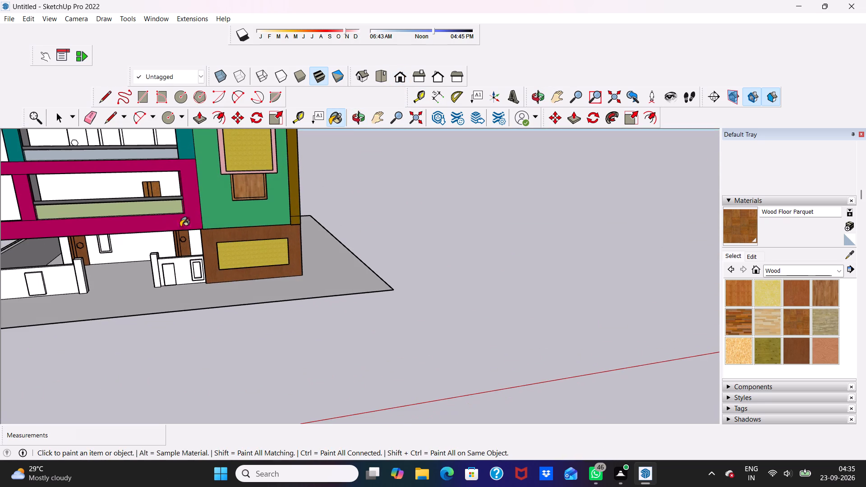
scroll(132, 164, "up", 5)
scroll(131, 162, "down", 8)
scroll(70, 159, "up", 6)
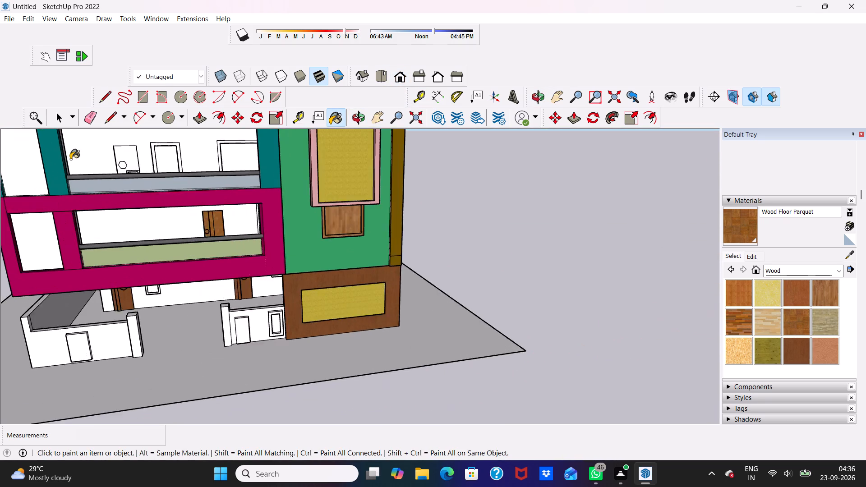
scroll(70, 159, "down", 4)
scroll(137, 147, "up", 2)
scroll(144, 150, "down", 1)
middle_click_drag(144, 150, 150, 172)
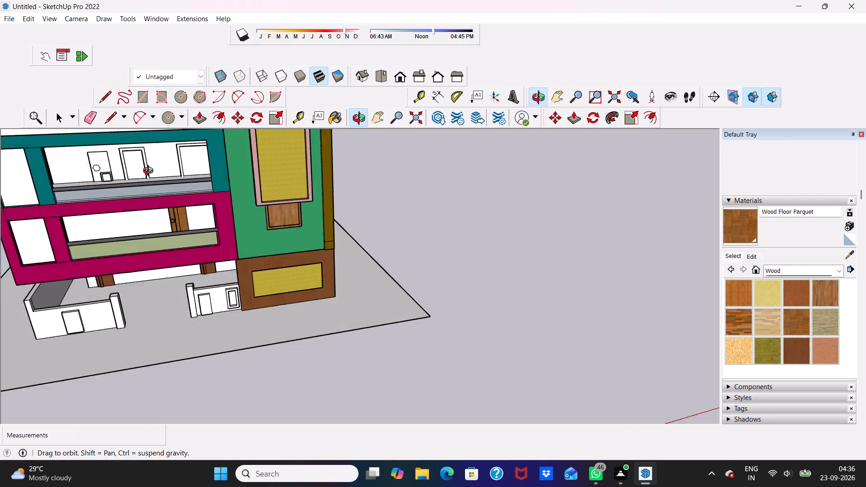
middle_click_drag(150, 172, 139, 171)
middle_click(139, 171)
scroll(138, 167, "up", 5)
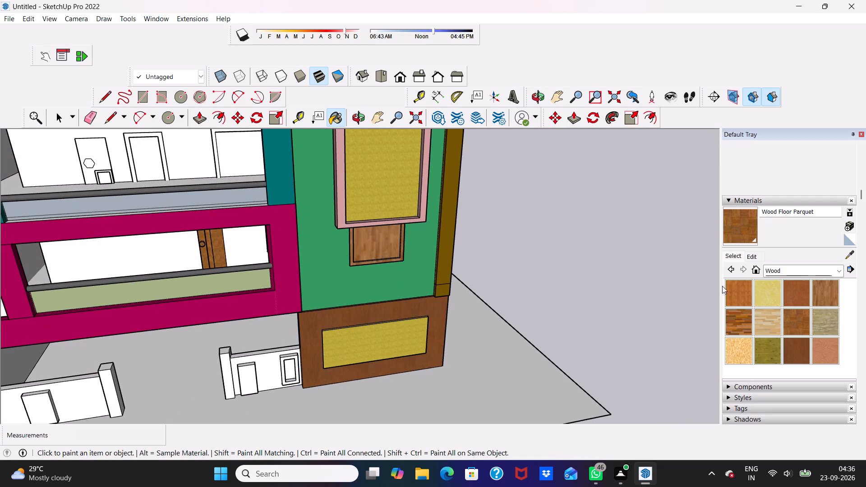
Paint the main face of the door on the teal-framed balcony with Wood Bamboo.
left_click_drag(727, 290, 718, 289)
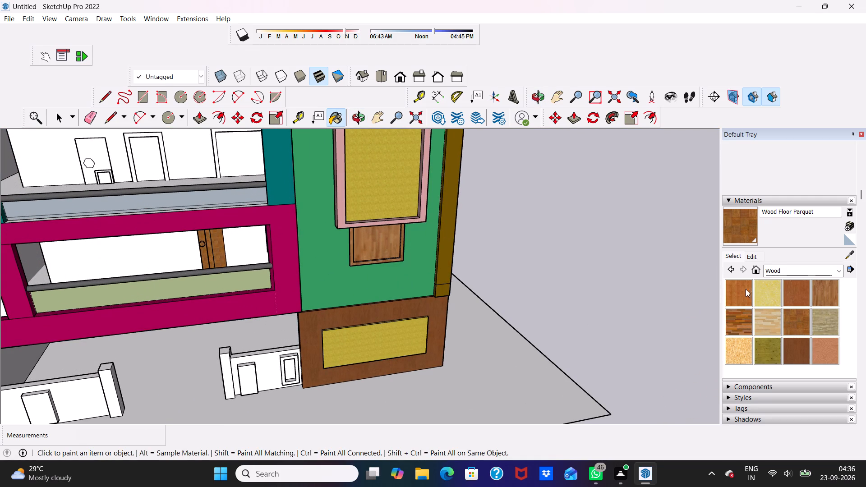
left_click(746, 289)
scroll(643, 290, "up", 2)
scroll(392, 315, "down", 3)
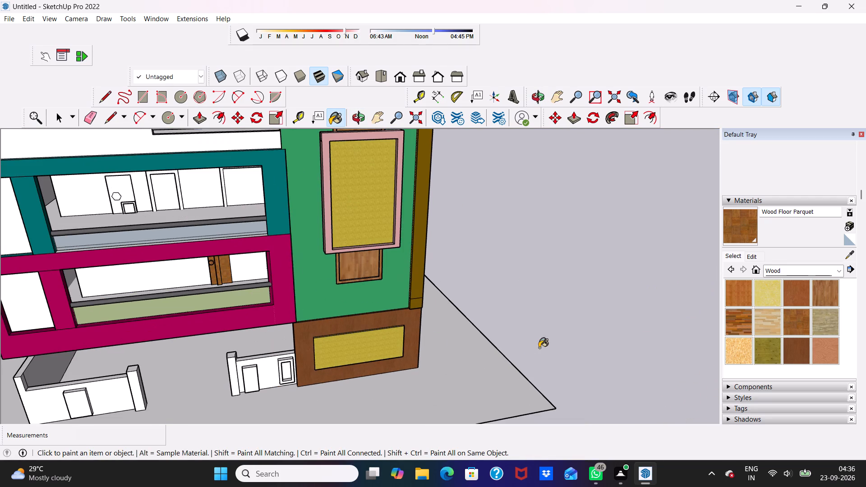
left_click(727, 294)
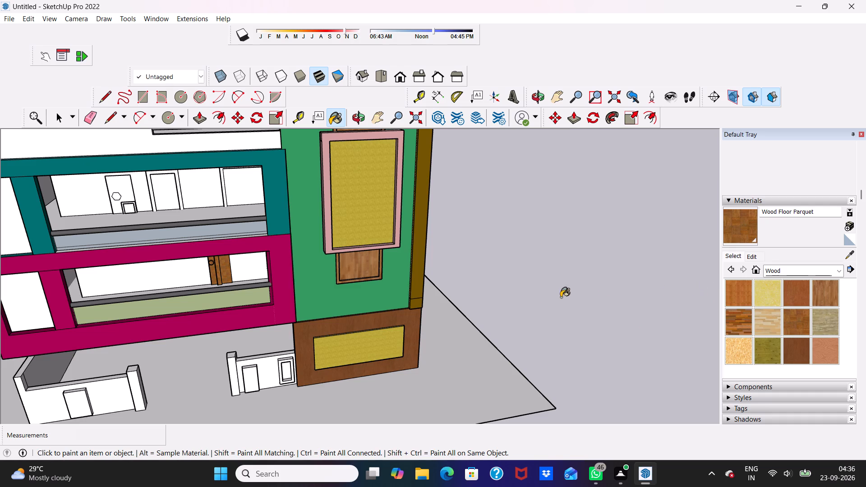
scroll(0, 243, "up", 2)
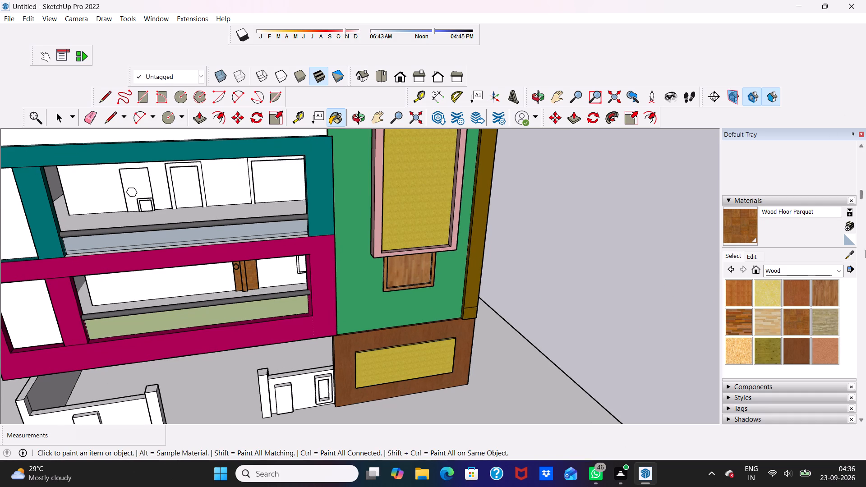
left_click(735, 293)
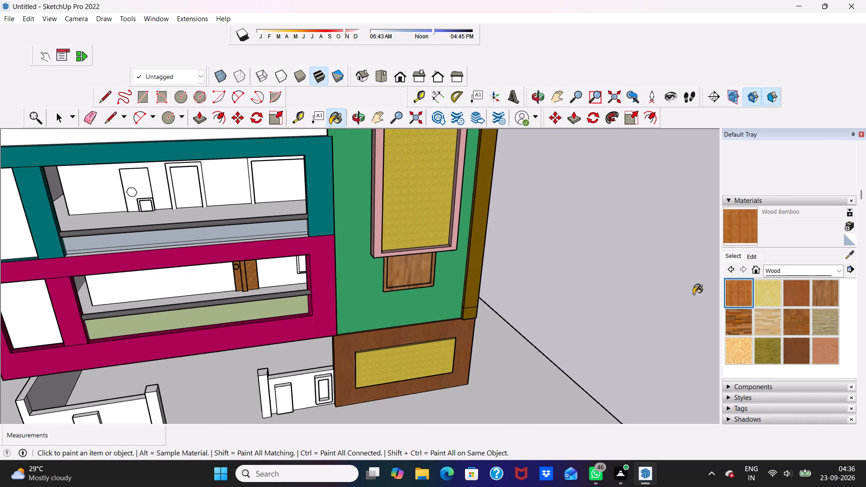
scroll(693, 294, "down", 5)
scroll(257, 312, "down", 2)
middle_click_drag(332, 244, 299, 168)
scroll(296, 207, "up", 5)
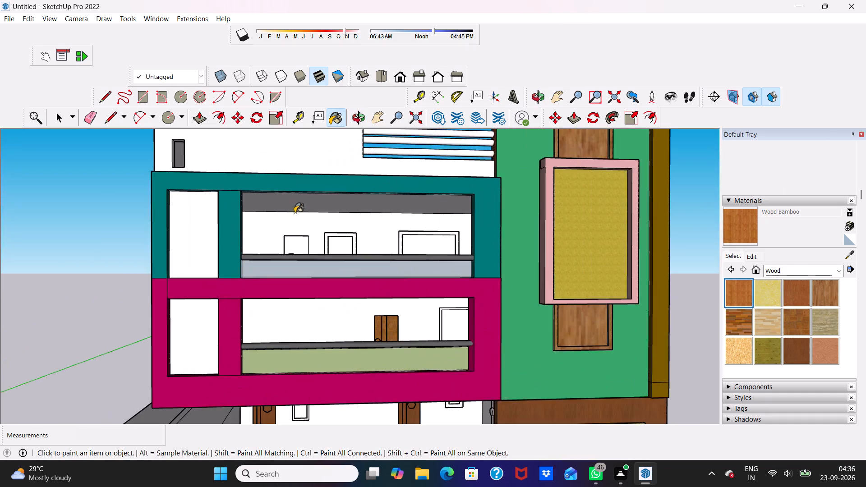
scroll(295, 213, "up", 6)
left_click(305, 258)
Paint the small square panel at the base of this door and the front of its frame with Wood Bamboo.
middle_click_drag(304, 259, 304, 300)
middle_click_drag(304, 296, 302, 285)
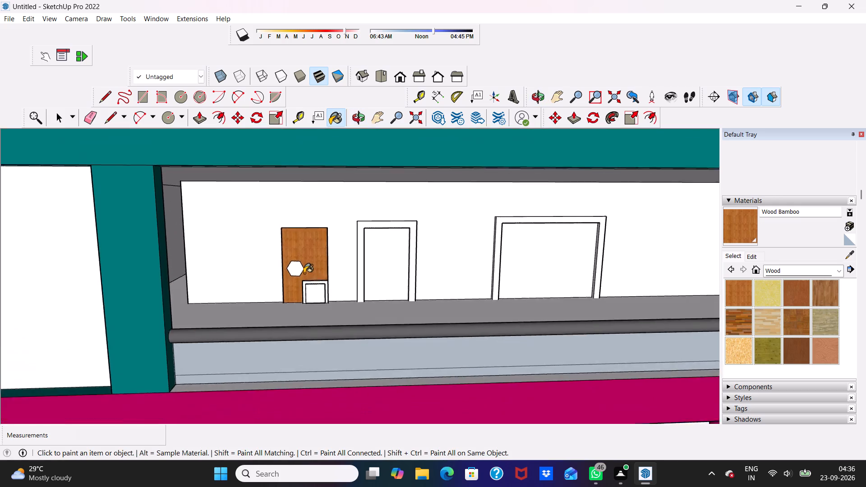
scroll(305, 272, "up", 7)
left_click(320, 309)
scroll(316, 303, "up", 5)
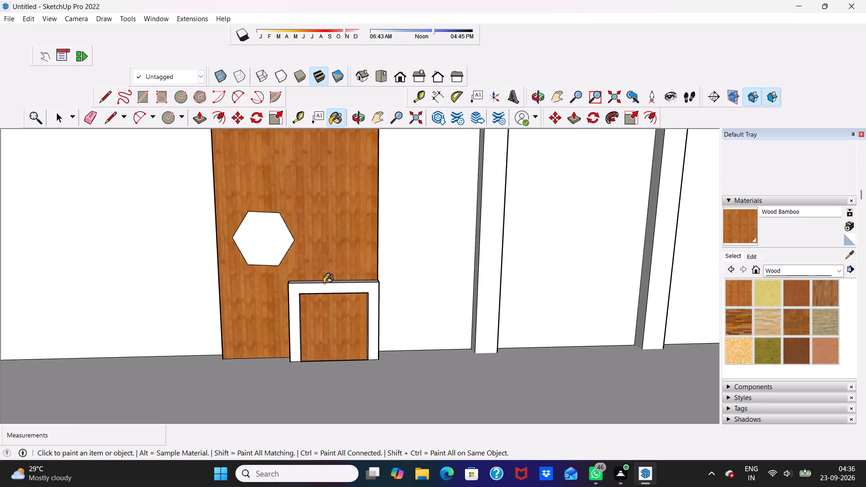
left_click(324, 283)
scroll(284, 308, "up", 2)
left_click(293, 298)
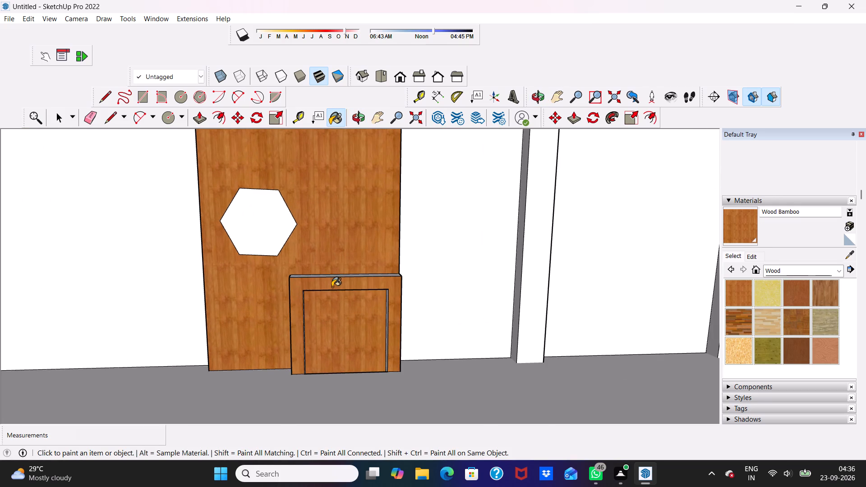
Paint the small frame's top edge and its inner side and top reveals with Wood Bamboo.
scroll(332, 287, "up", 4)
left_click(330, 271)
scroll(328, 273, "up", 4)
left_click_drag(314, 317, 306, 293)
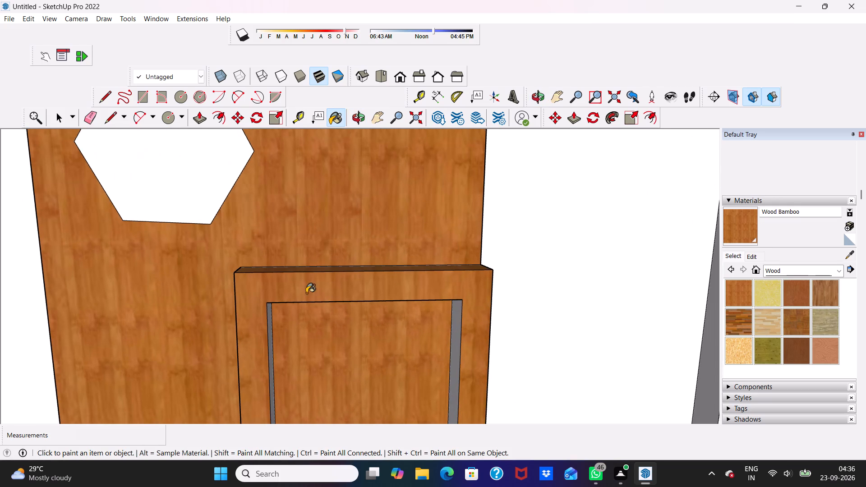
left_click_drag(306, 293, 304, 266)
middle_click_drag(303, 280, 299, 216)
scroll(282, 345, "up", 4)
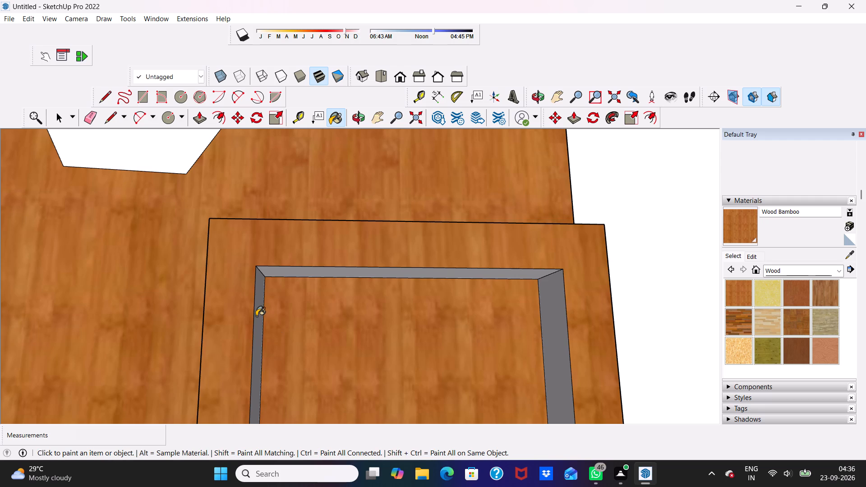
left_click(255, 316)
left_click(286, 268)
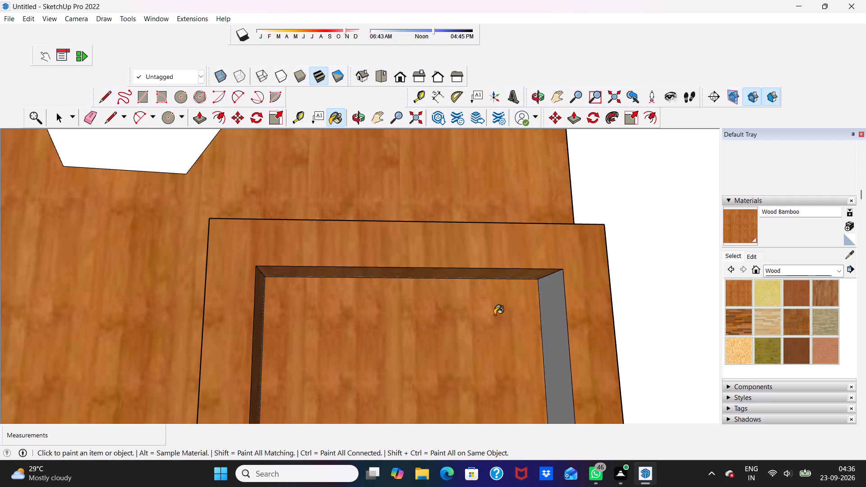
left_click(555, 311)
Paint the door's hexagonal knob face and the small frame's outer side with Wood Bamboo.
scroll(553, 310, "down", 5)
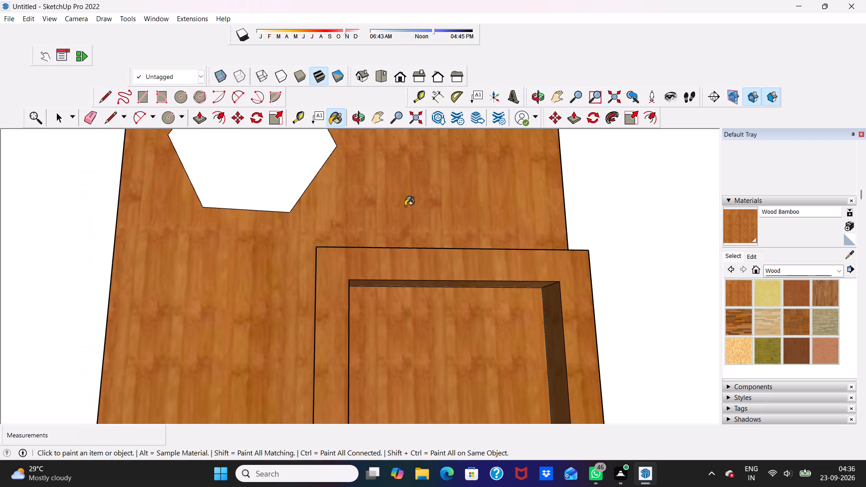
left_click(281, 156)
middle_click_drag(293, 182, 193, 243)
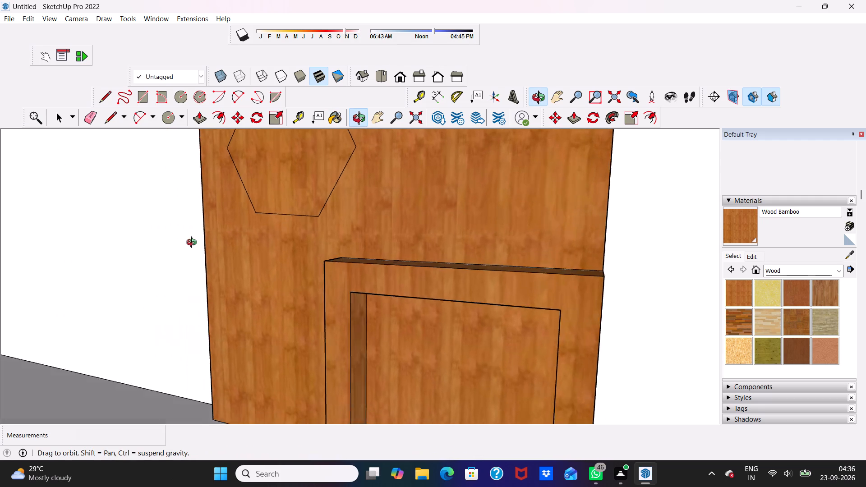
middle_click_drag(193, 243, 362, 184)
scroll(355, 192, "down", 4)
left_click(342, 295)
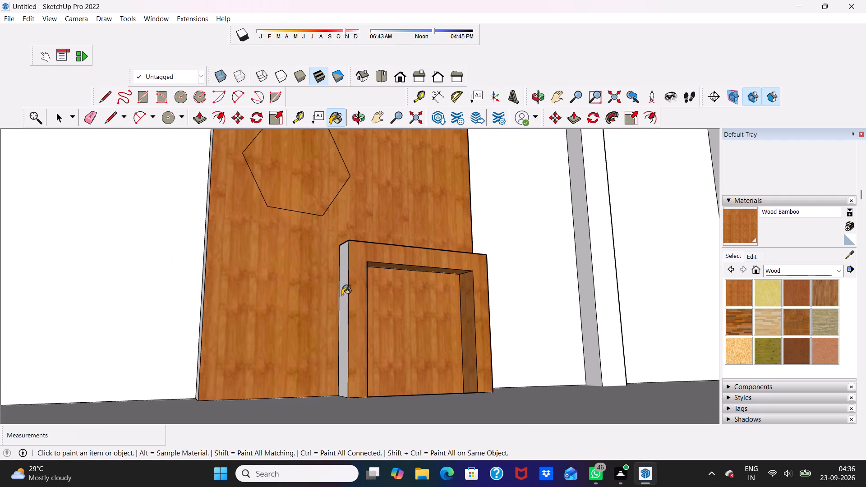
Paint the outer side edge nearest the hexagonal knob on the teal-framed balcony's door with Wood Bamboo.
scroll(343, 271, "down", 5)
middle_click(343, 271)
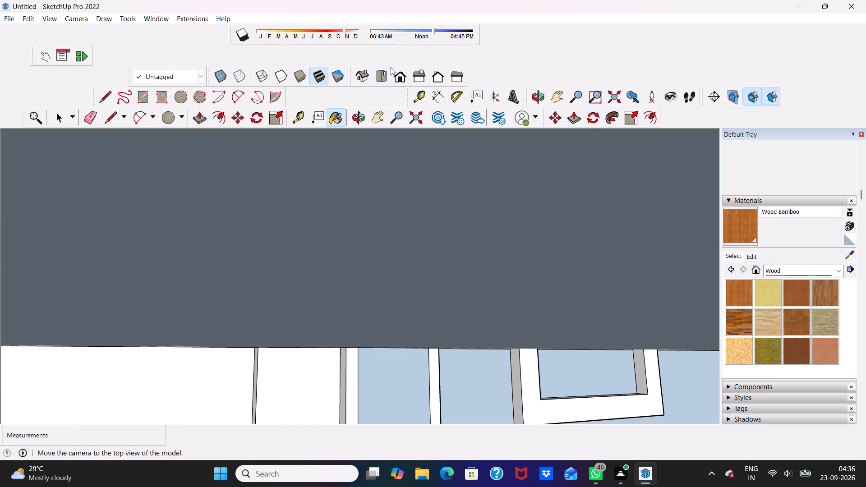
left_click(404, 83)
scroll(416, 160, "down", 10)
middle_click_drag(259, 306, 382, 318)
scroll(56, 349, "up", 5)
middle_click_drag(52, 354, 95, 349)
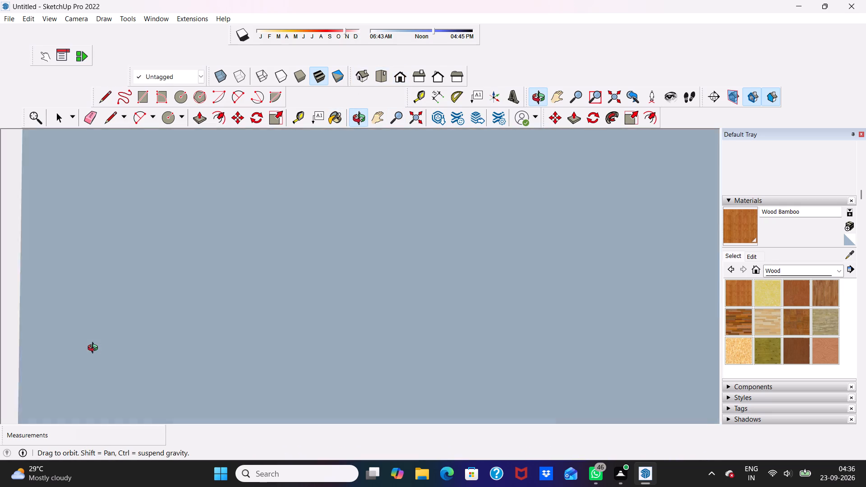
middle_click_drag(95, 349, 97, 351)
scroll(105, 328, "up", 5)
left_click(110, 303)
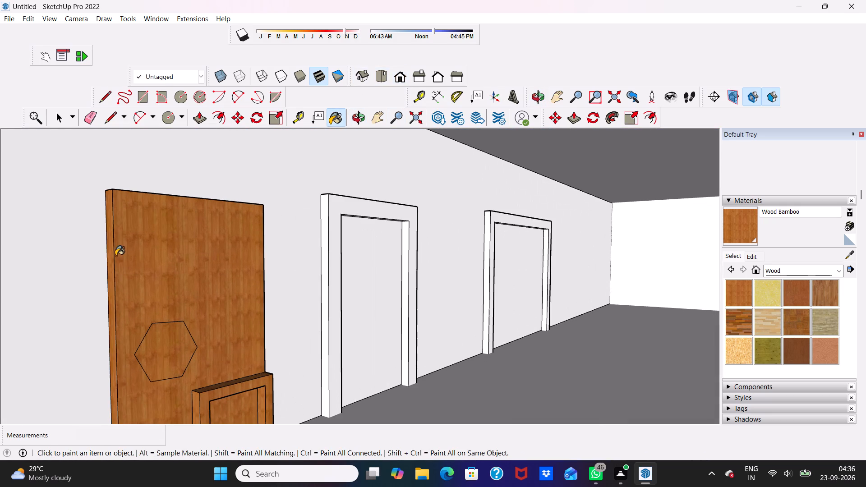
Paint the door's opposite side edge and the adjoining side of its small base frame with Wood Bamboo.
middle_click_drag(115, 256, 126, 250)
middle_click_drag(401, 248, 54, 226)
middle_click(54, 226)
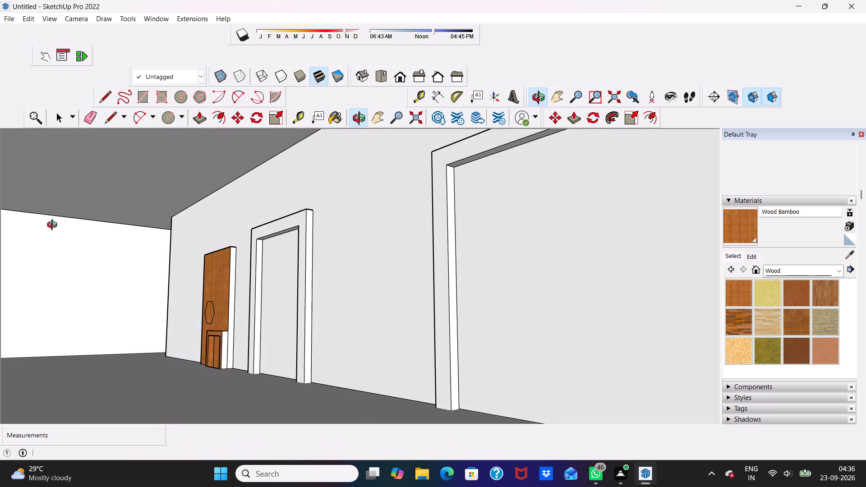
scroll(107, 237, "up", 4)
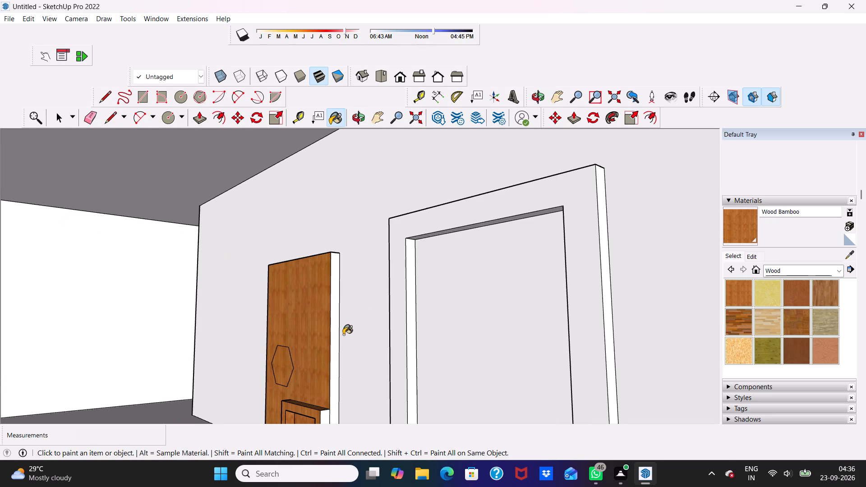
left_click(337, 343)
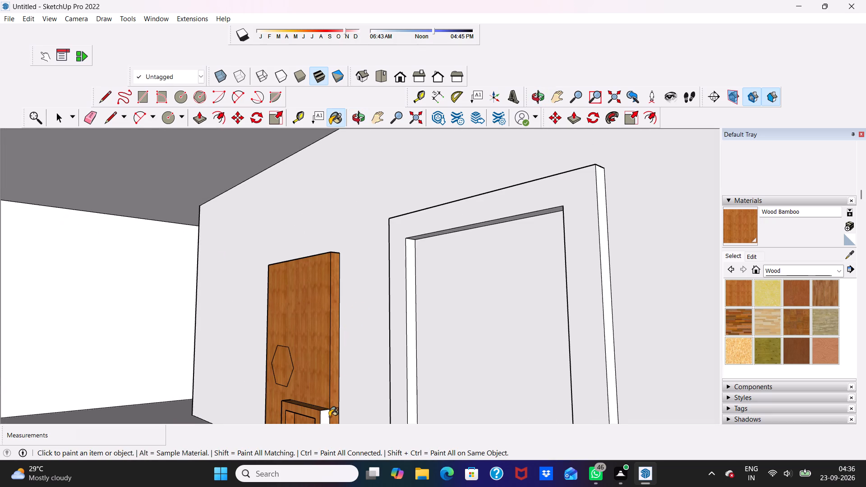
left_click(324, 420)
Paint the top edge of the door on the teal-framed balcony with Wood Bamboo.
middle_click_drag(309, 326, 321, 368)
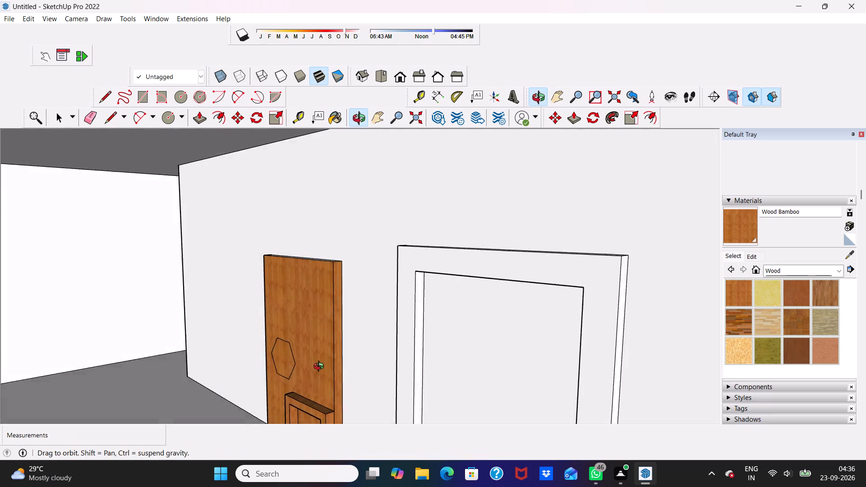
middle_click_drag(321, 368, 322, 405)
middle_click_drag(320, 379, 348, 224)
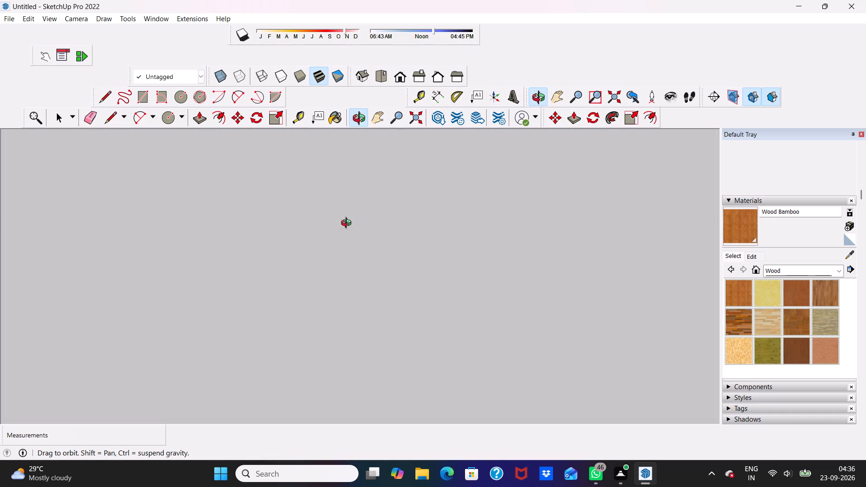
middle_click_drag(348, 224, 361, 163)
left_click(402, 78)
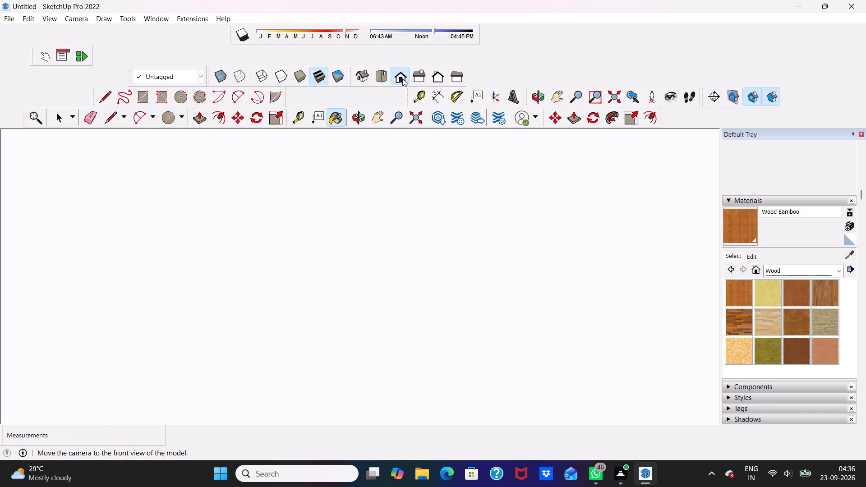
scroll(402, 78, "down", 5)
scroll(387, 150, "down", 4)
middle_click_drag(397, 188, 425, 270)
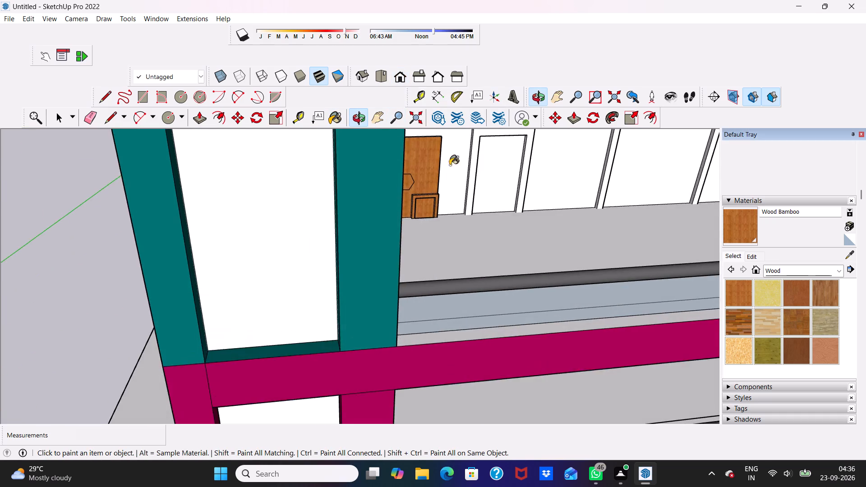
scroll(439, 147, "up", 14)
scroll(421, 147, "down", 1)
middle_click_drag(425, 159, 430, 195)
scroll(427, 138, "up", 1)
left_click(424, 145)
Paint the main face and visible side edge of the round-knobbed door on the ground-floor side wall with Wood Floor Parquet.
scroll(421, 139, "down", 12)
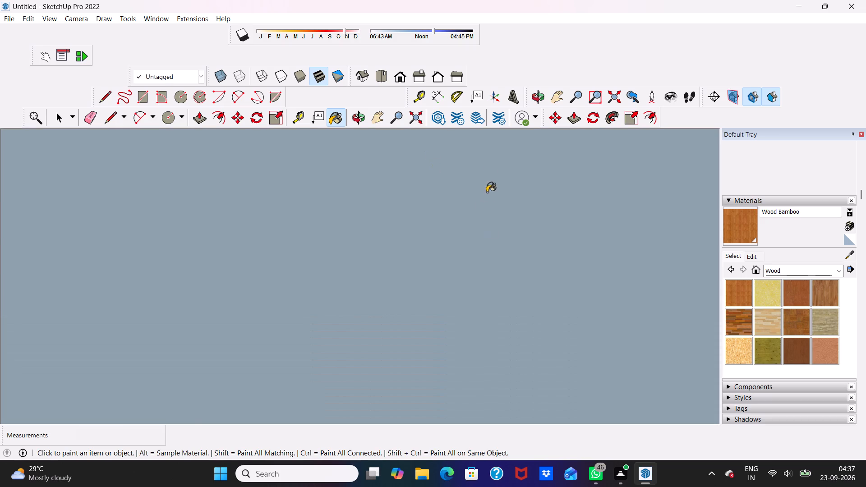
left_click(404, 80)
scroll(401, 75, "down", 17)
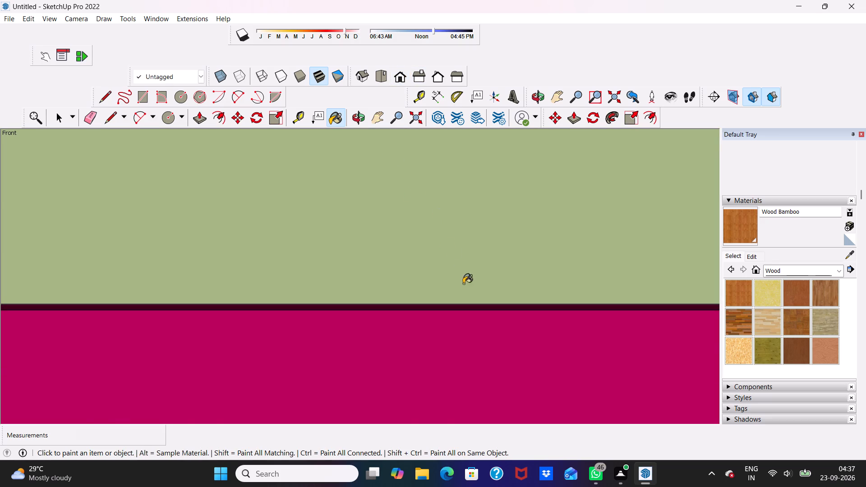
scroll(463, 284, "down", 20)
scroll(463, 284, "down", 9)
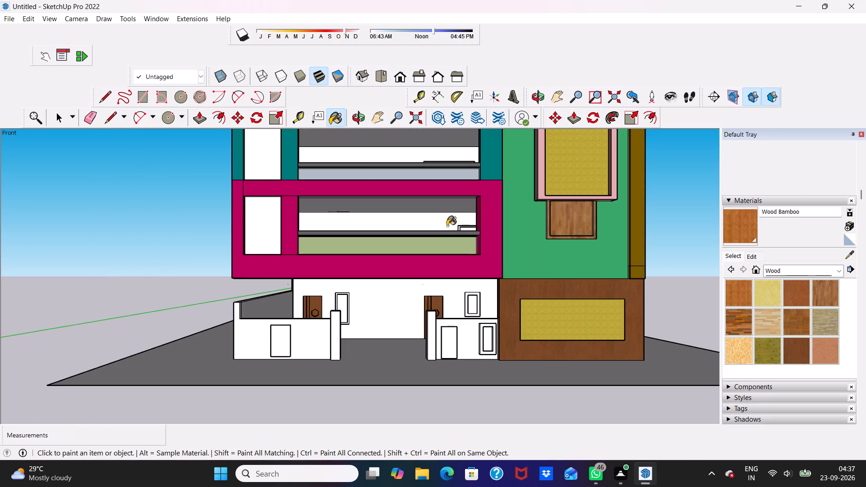
middle_click_drag(447, 226, 476, 259)
scroll(473, 256, "up", 1)
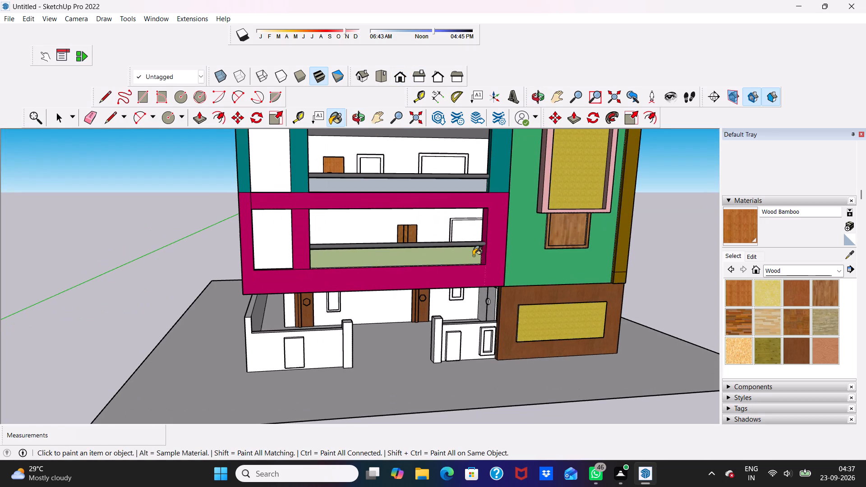
key("space")
scroll(460, 284, "up", 3)
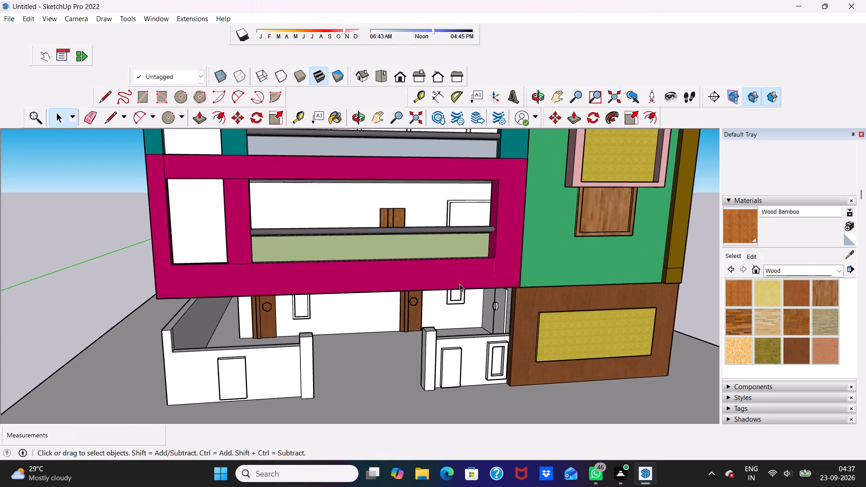
middle_click_drag(465, 322, 587, 298)
scroll(587, 298, "up", 4)
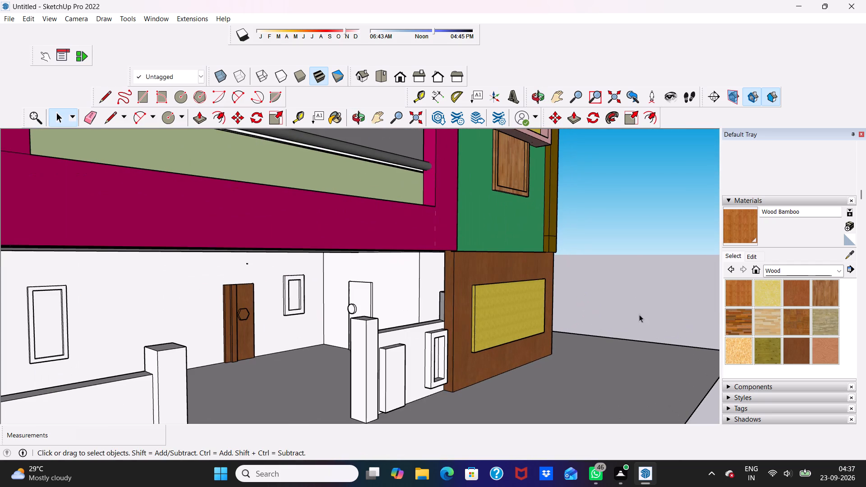
left_click(801, 320)
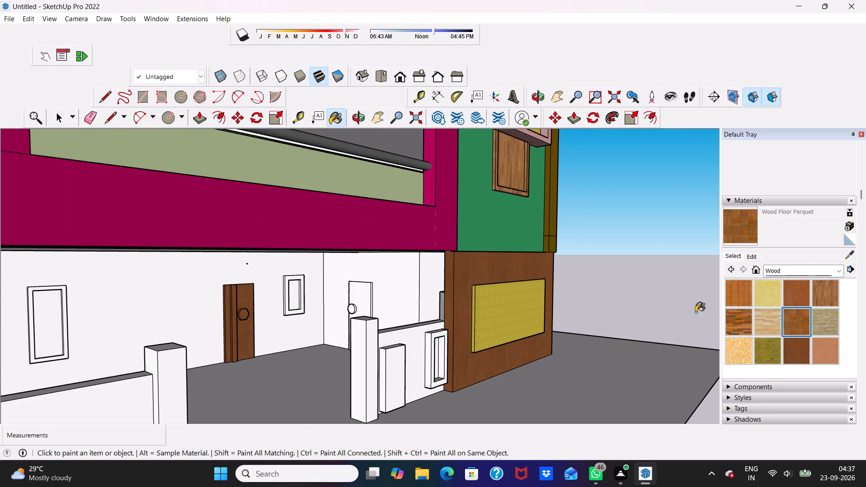
scroll(475, 312, "up", 4)
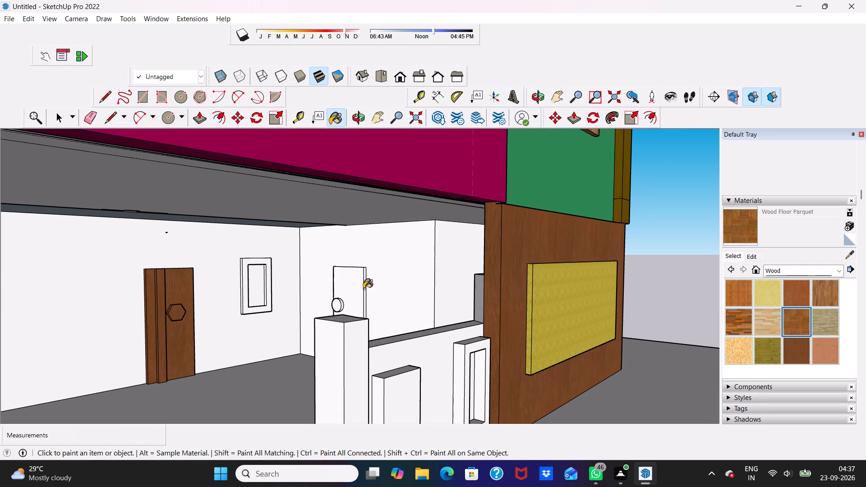
left_click(362, 288)
scroll(362, 288, "up", 6)
left_click(366, 285)
Paint the front face and rim of this door's round knob with Wood Floor Parquet.
scroll(356, 291, "up", 2)
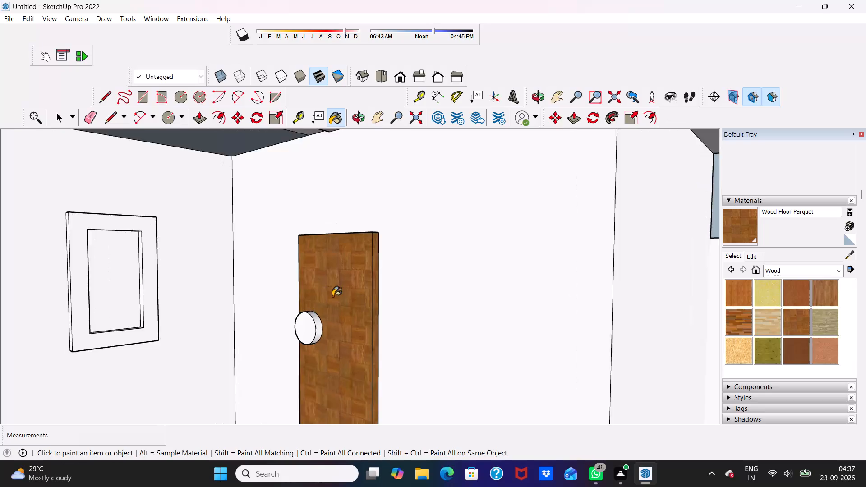
scroll(332, 296, "up", 2)
left_click(310, 325)
left_click(318, 328)
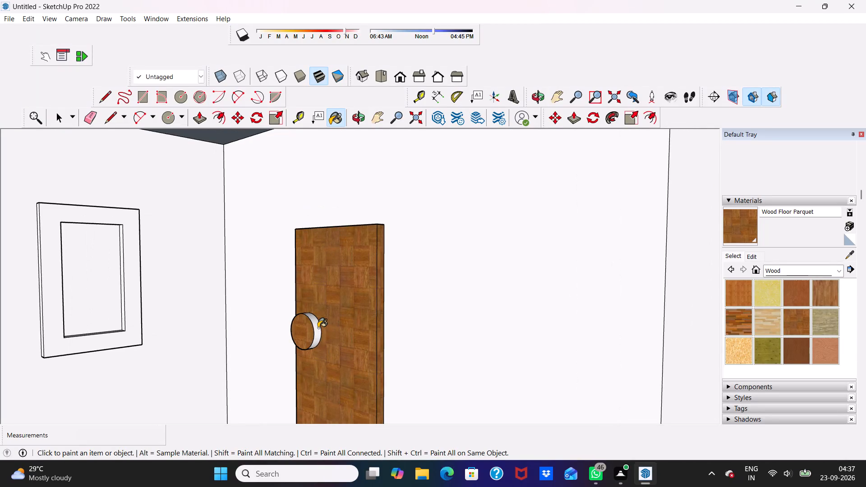
Paint the top edge and remaining side edge of the round-knobbed door with Wood Floor Parquet.
middle_click_drag(309, 303, 342, 350)
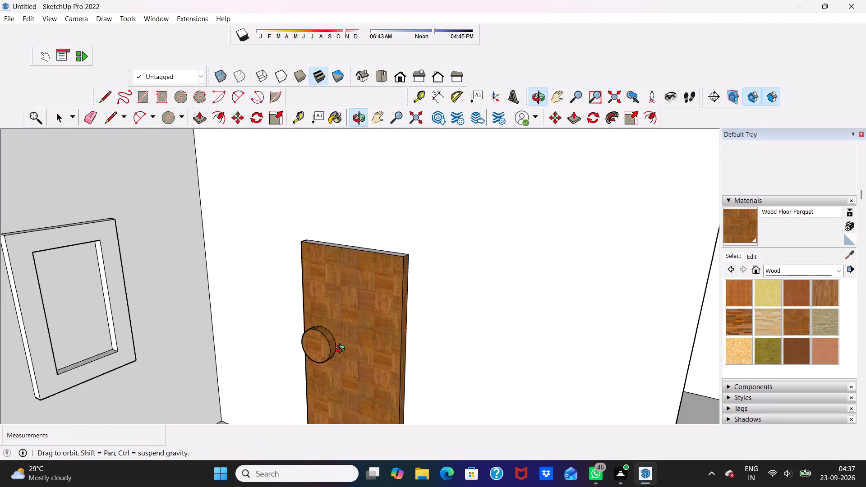
middle_click_drag(342, 350, 339, 348)
scroll(345, 301, "up", 4)
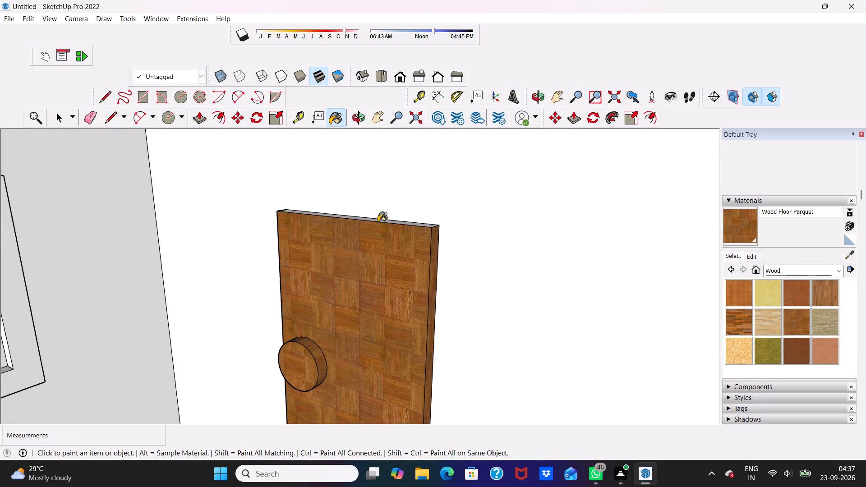
left_click(378, 222)
scroll(372, 228, "up", 6)
left_click(377, 217)
middle_click_drag(378, 230, 547, 248)
middle_click_drag(333, 281, 413, 257)
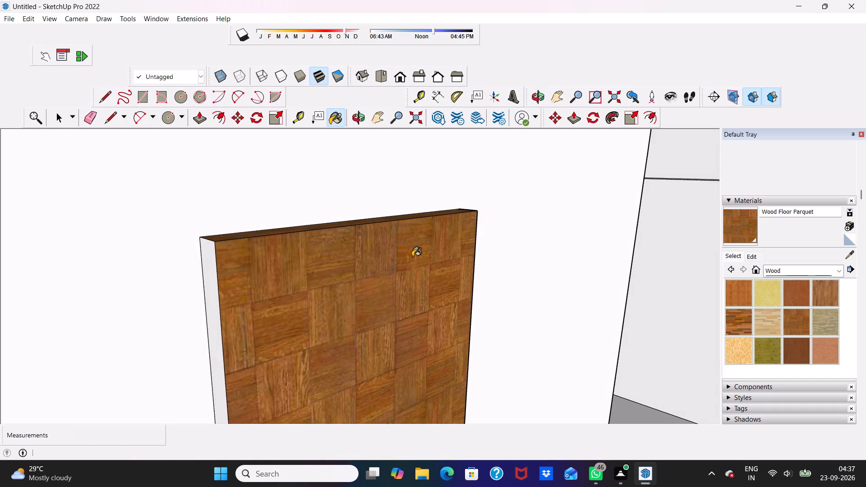
left_click(209, 290)
Paint the front face of the rooftop parapet above the teal balcony frame with Wood Veneer 02.
scroll(229, 286, "down", 4)
middle_click_drag(300, 290, 72, 304)
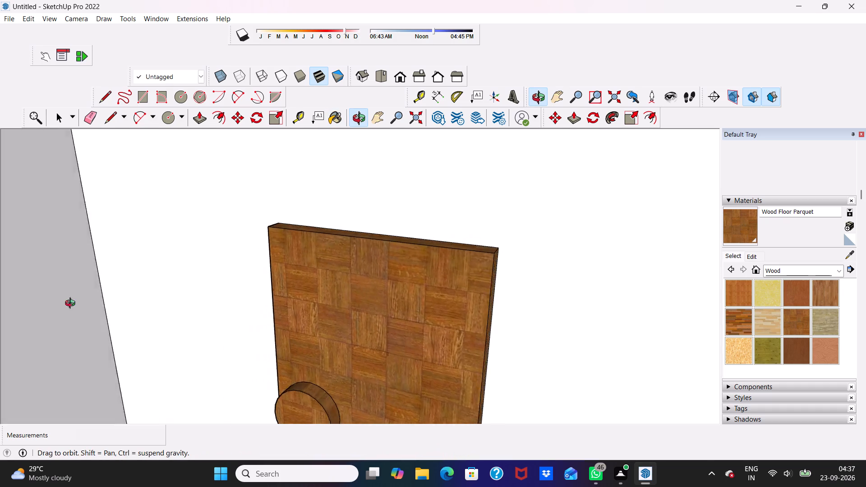
middle_click_drag(72, 304, 23, 290)
scroll(213, 259, "down", 15)
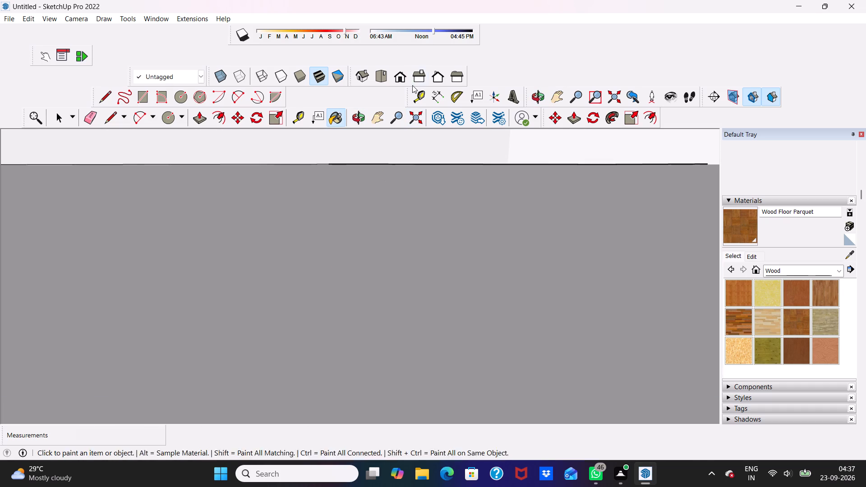
left_click(405, 78)
scroll(396, 115, "down", 18)
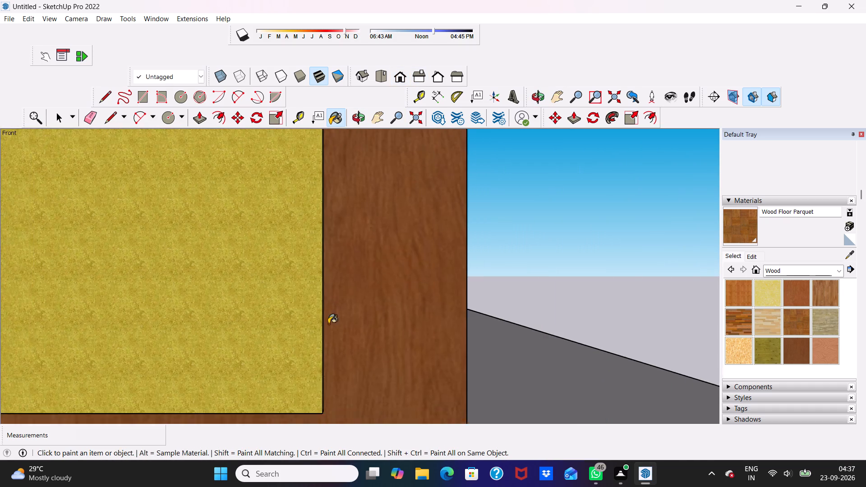
scroll(328, 324, "down", 17)
scroll(419, 303, "down", 5)
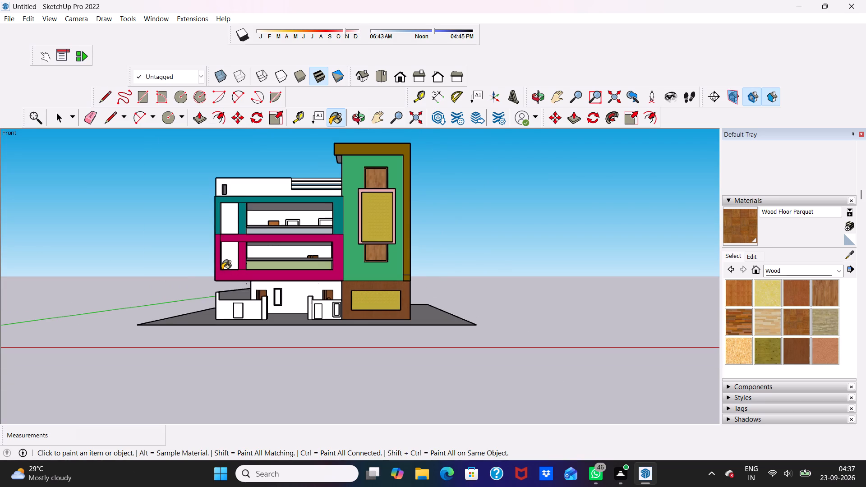
scroll(244, 204, "up", 6)
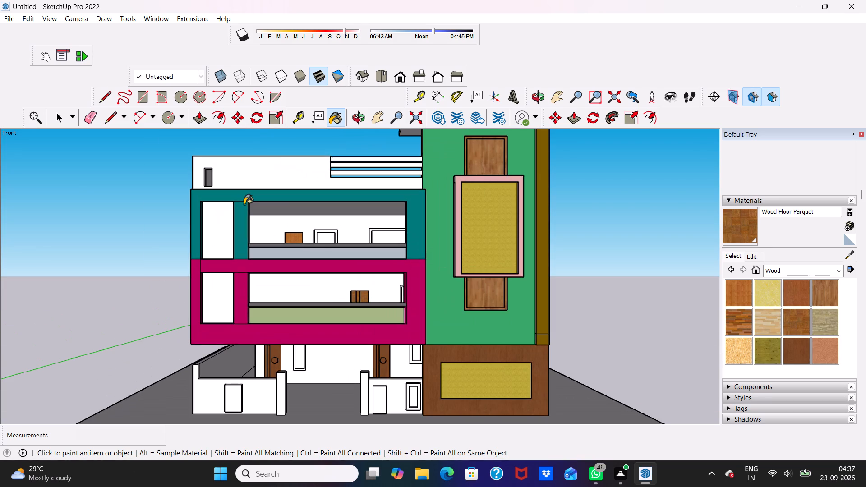
left_click(827, 353)
scroll(419, 201, "up", 3)
left_click(284, 170)
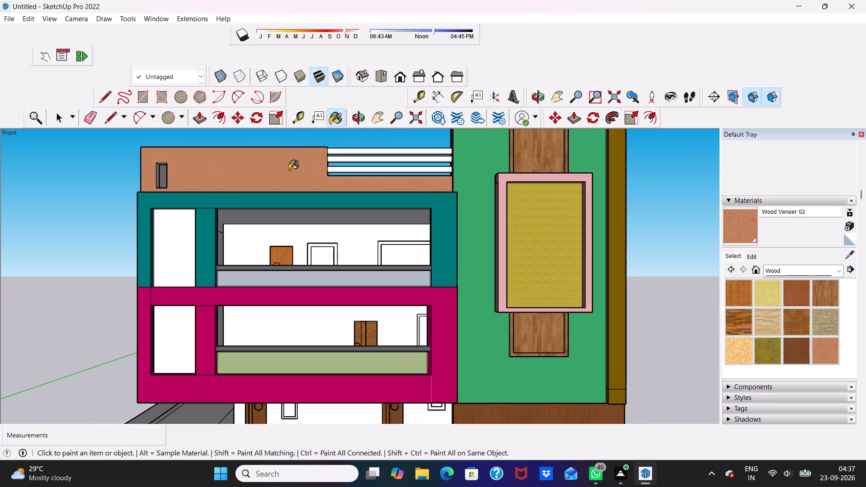
Paint the sill and both inner side reveals of the small opening in the rooftop parapet with Wood Veneer 02.
scroll(303, 164, "up", 5)
scroll(119, 183, "up", 4)
middle_click_drag(75, 185, 260, 208)
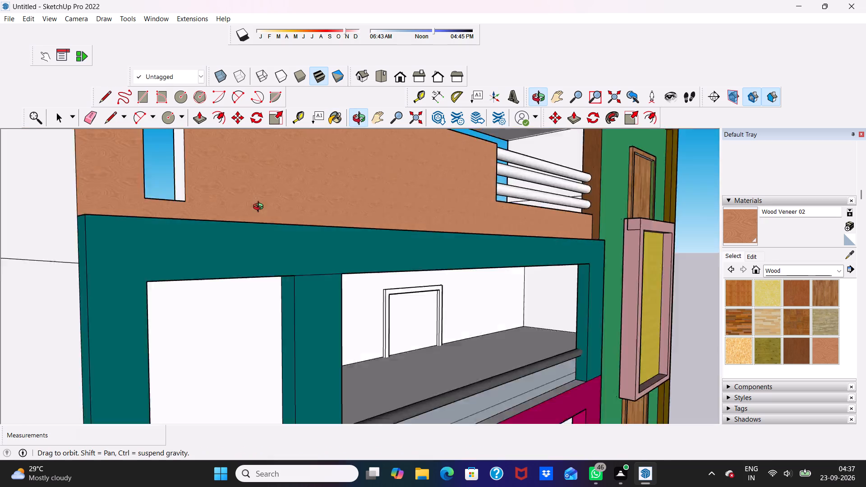
middle_click_drag(260, 208, 159, 238)
scroll(91, 234, "up", 2)
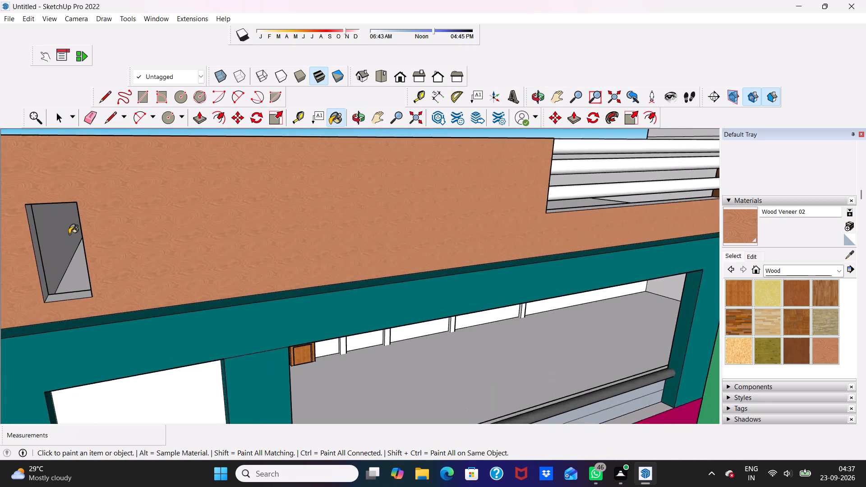
scroll(69, 234, "up", 2)
left_click(31, 308)
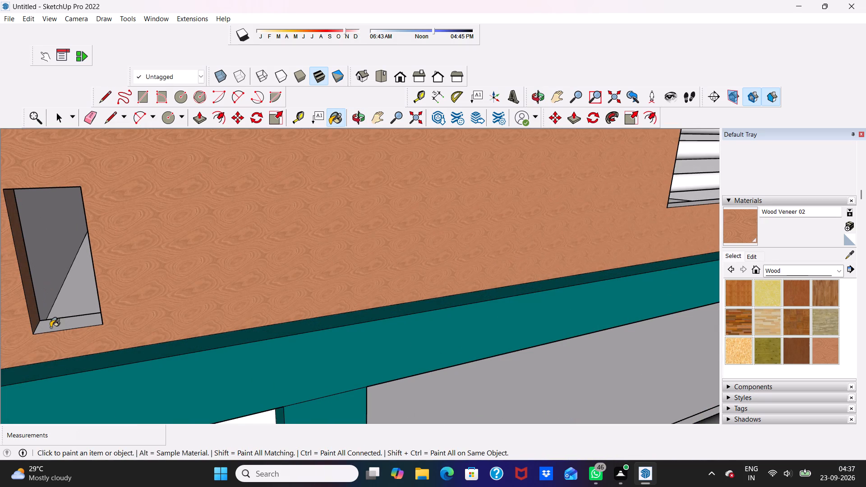
left_click(51, 327)
middle_click_drag(55, 289, 95, 277)
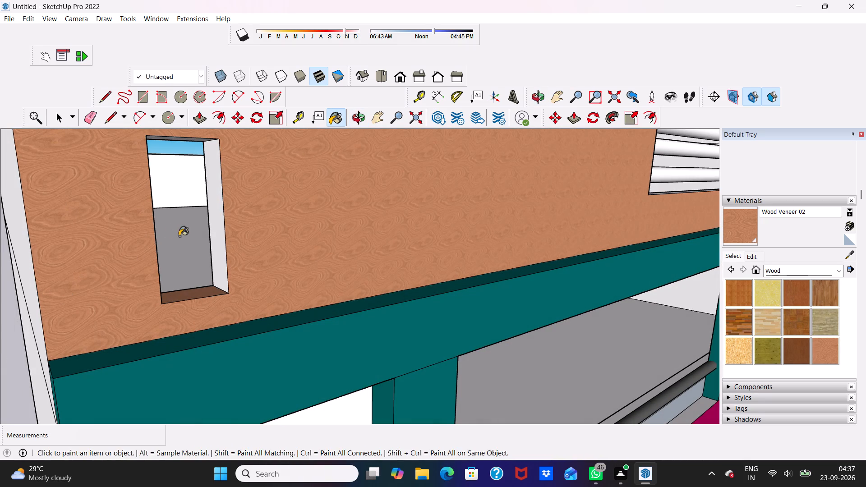
left_click(211, 203)
Paint the top edge of the rooftop parapet with Wood Veneer 02.
scroll(203, 186, "up", 2)
scroll(199, 167, "down", 4)
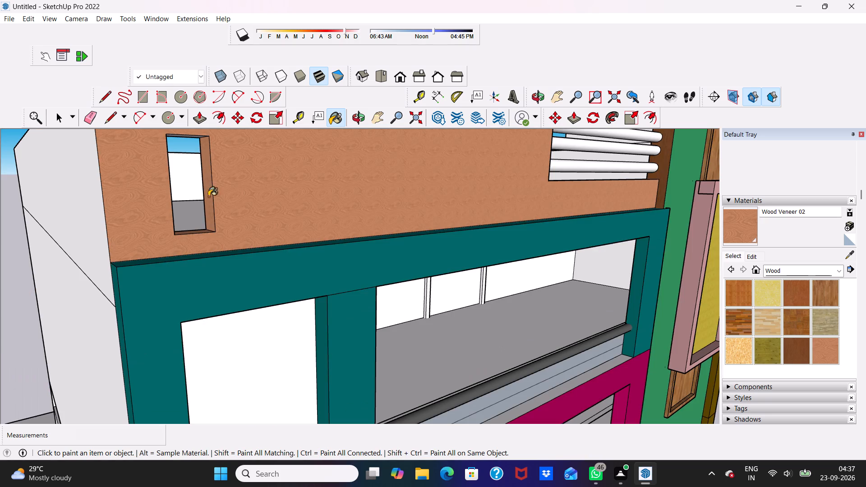
middle_click_drag(217, 161, 174, 168)
middle_click_drag(171, 154, 170, 193)
scroll(165, 210, "up", 3)
scroll(144, 308, "down", 1)
left_click(147, 318)
scroll(157, 294, "down", 3)
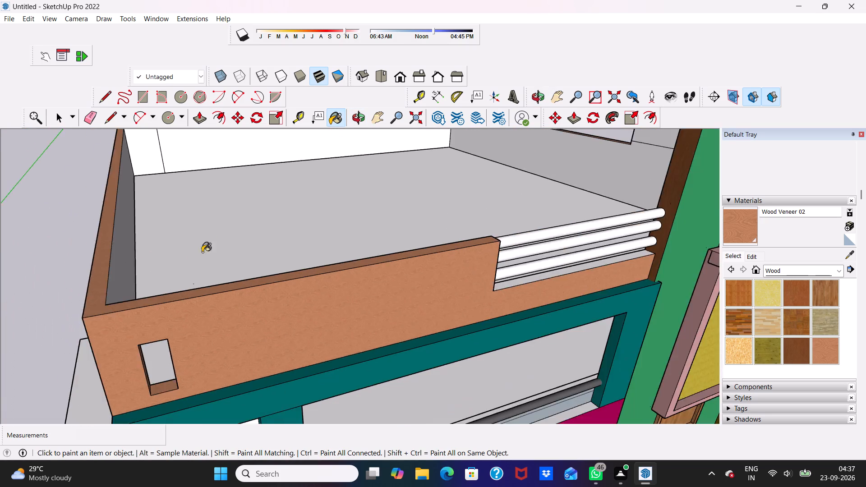
Paint the three horizontal railing bars in the rooftop parapet gap with Color M05.
scroll(202, 252, "down", 9)
middle_click_drag(343, 249, 477, 243)
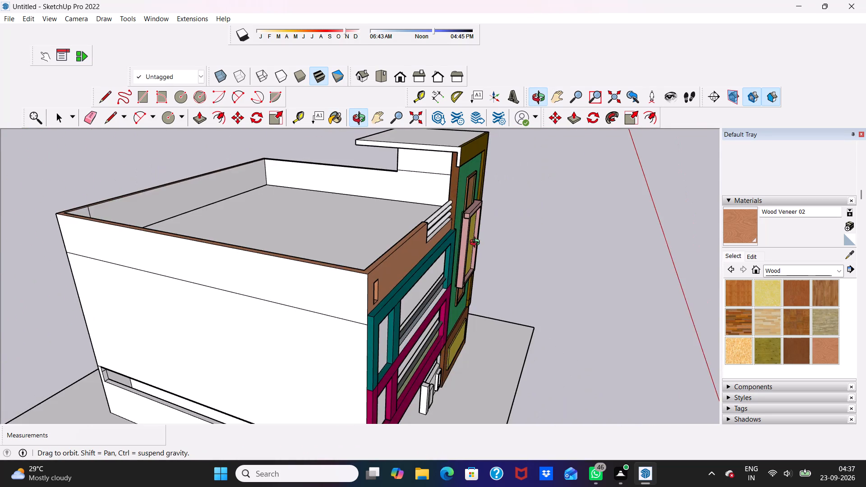
middle_click_drag(477, 243, 234, 204)
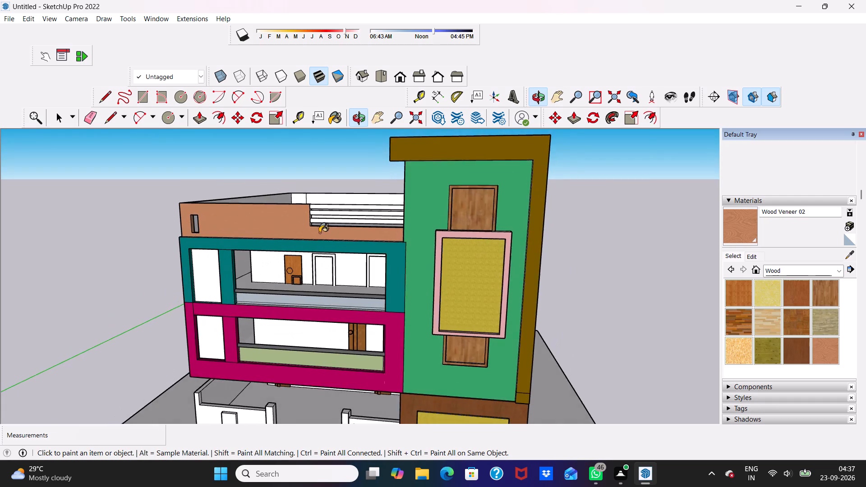
scroll(321, 233, "up", 3)
scroll(846, 349, "down", 4)
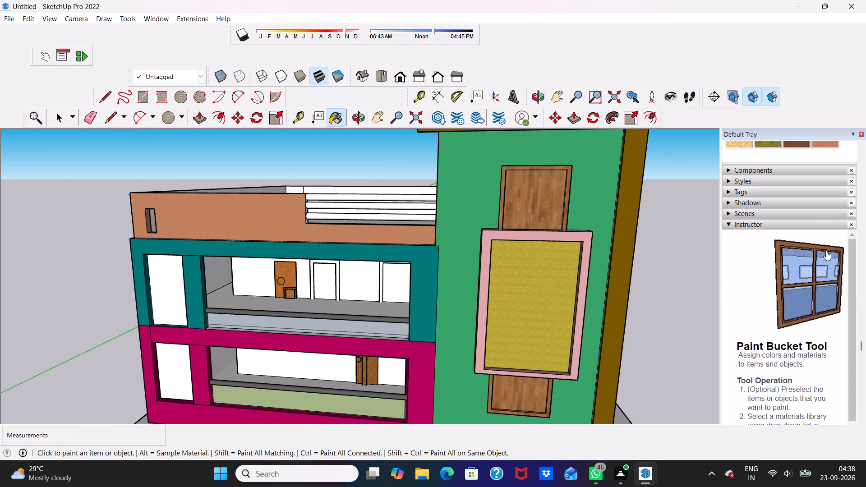
scroll(812, 194, "up", 4)
scroll(786, 355, "up", 6)
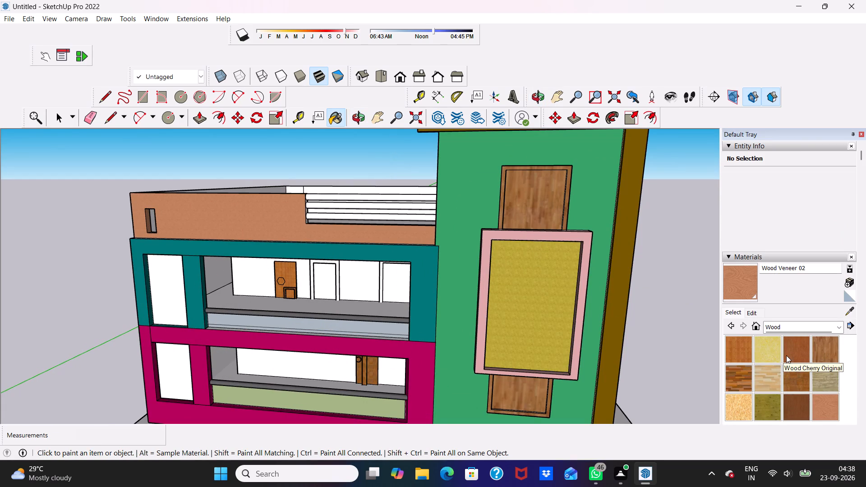
scroll(786, 355, "down", 5)
scroll(788, 324, "up", 3)
scroll(748, 279, "up", 2)
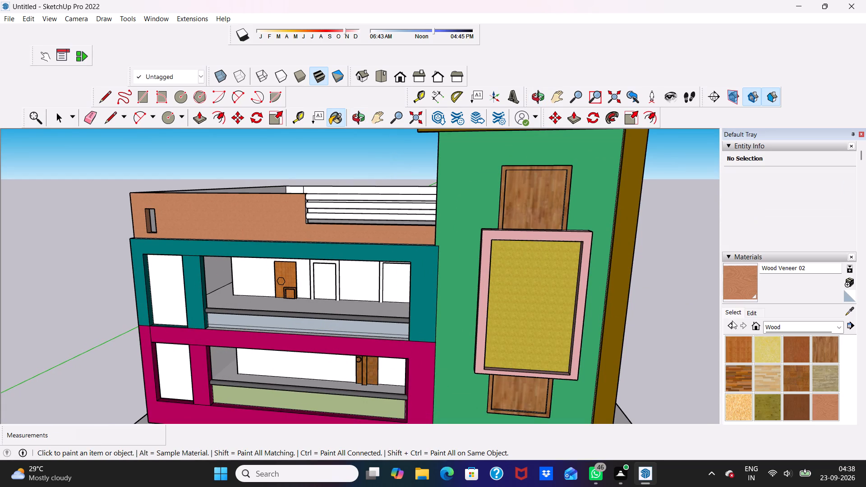
scroll(741, 392, "down", 1)
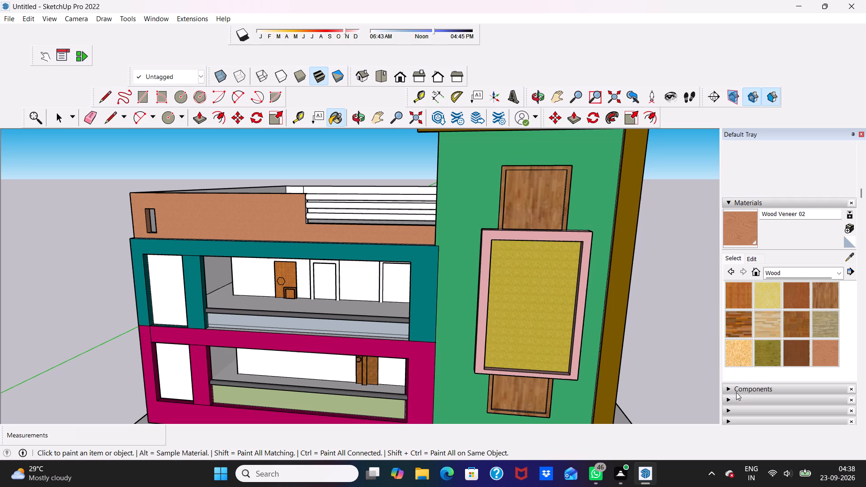
scroll(748, 390, "down", 1)
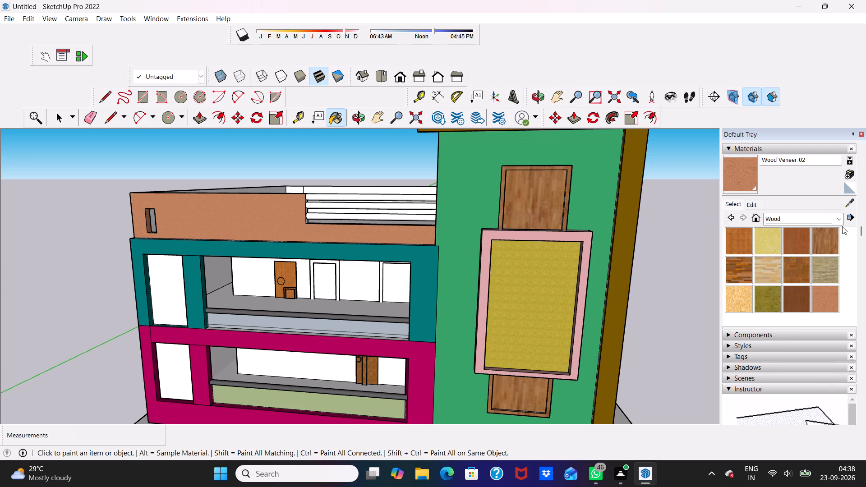
left_click(840, 224)
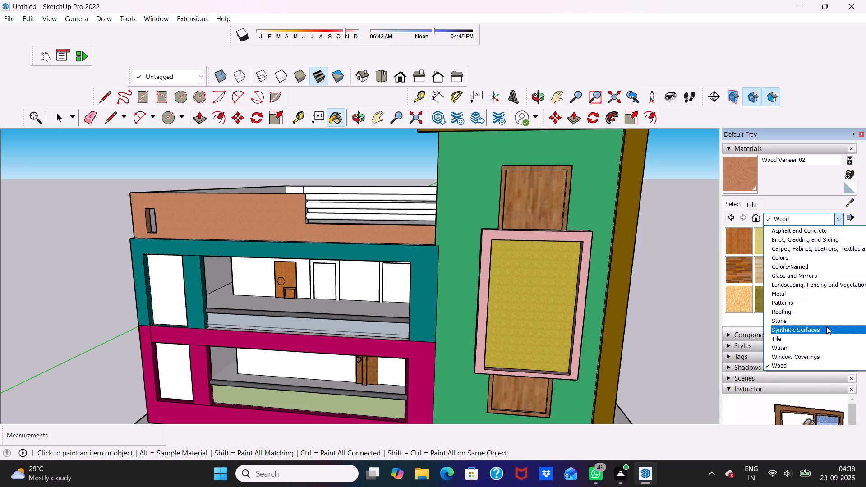
left_click(827, 257)
scroll(819, 275, "down", 16)
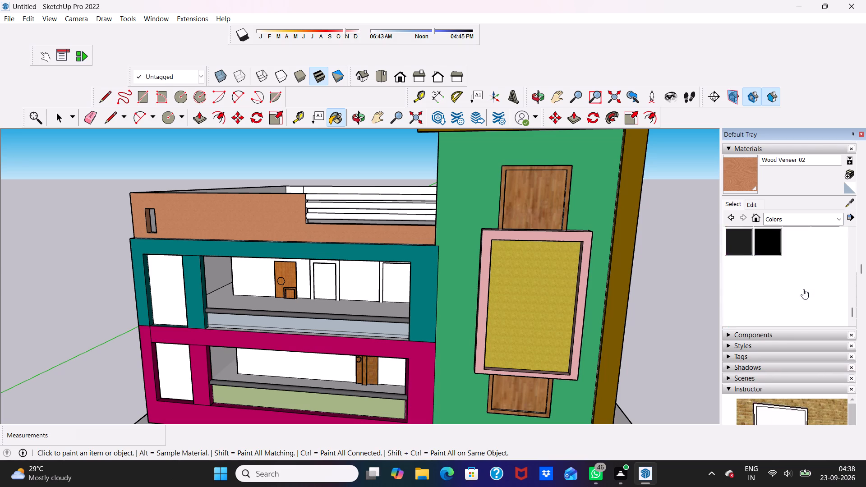
scroll(803, 289, "down", 2)
scroll(803, 291, "up", 5)
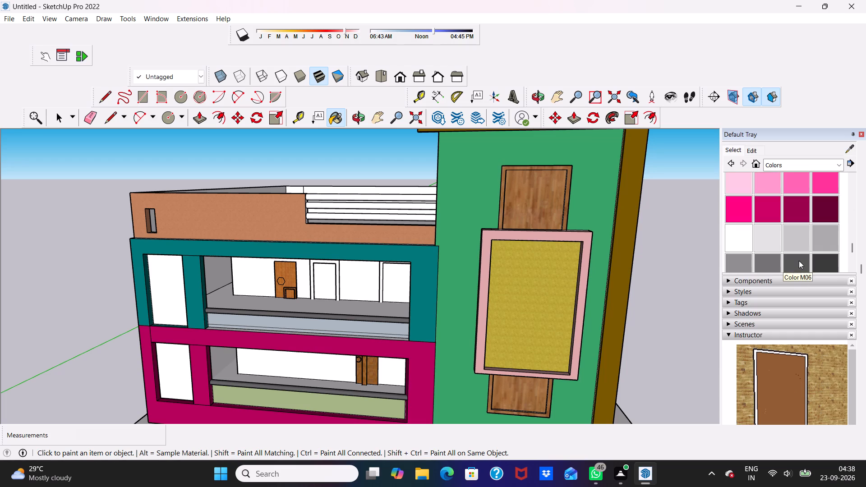
left_click(771, 255)
scroll(557, 203, "up", 3)
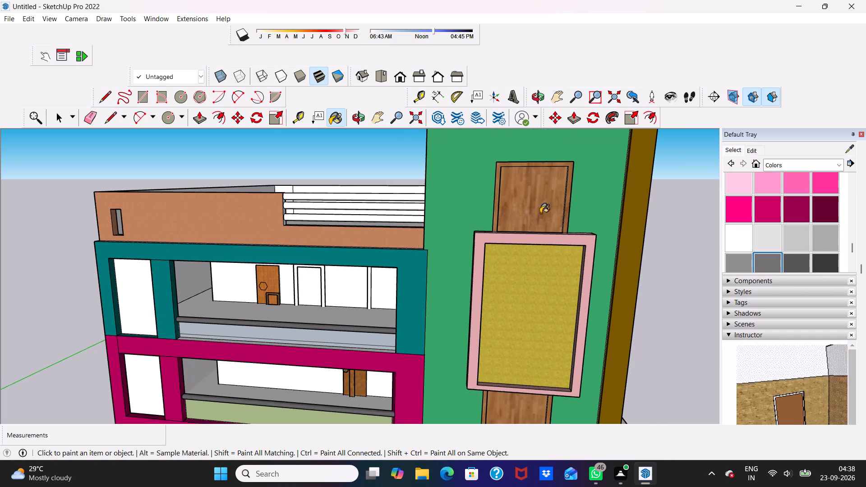
left_click(325, 196)
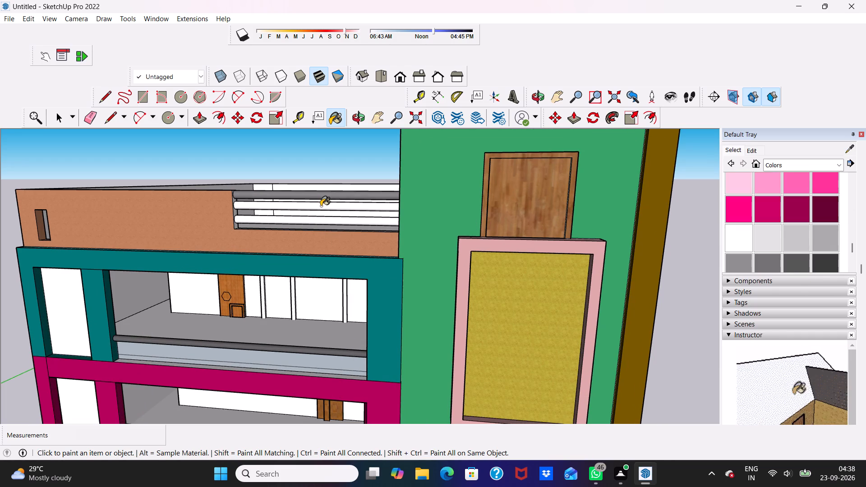
left_click(321, 206)
left_click(321, 217)
Paint the outer side wall beneath the tower's roof slab with Color A03.
scroll(314, 223, "down", 4)
middle_click_drag(314, 225, 408, 207)
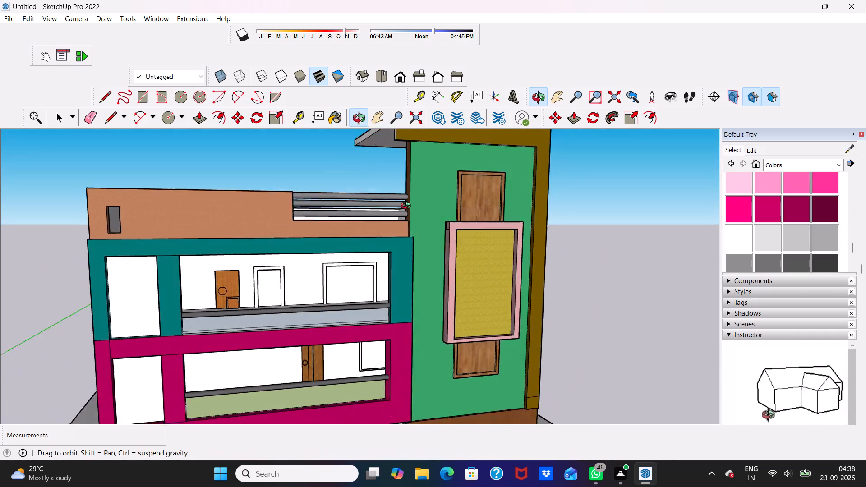
middle_click_drag(408, 207, 282, 251)
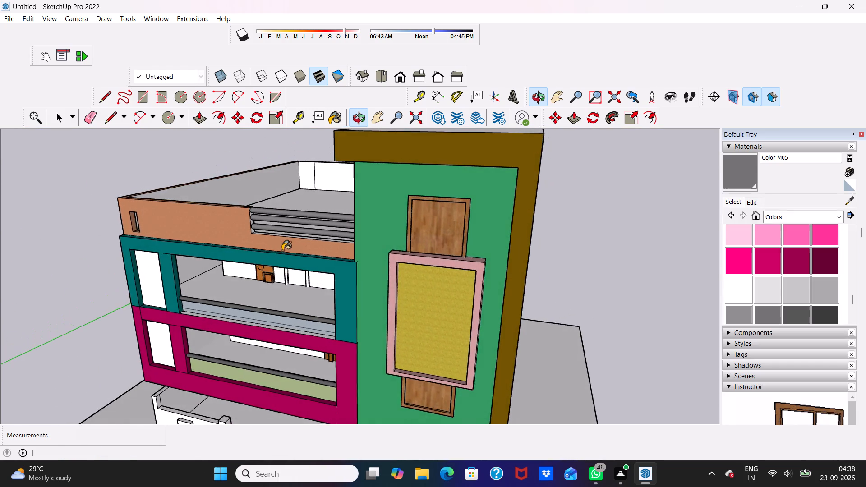
scroll(288, 246, "down", 4)
scroll(479, 204, "up", 4)
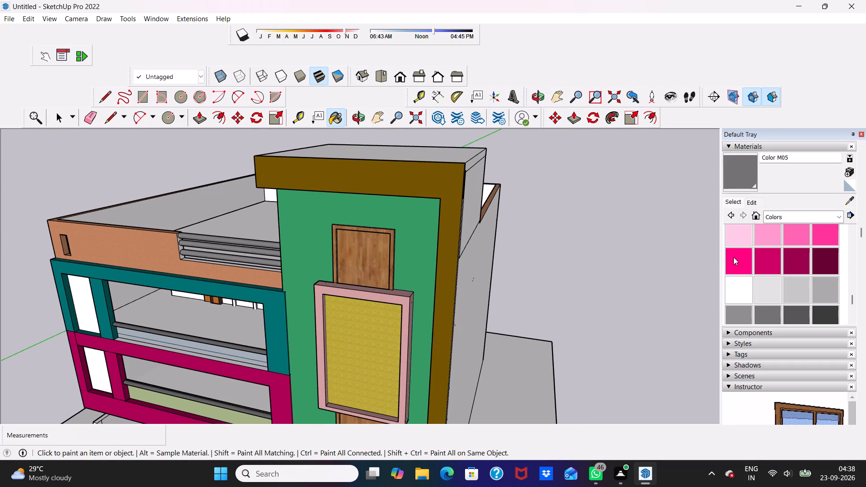
scroll(784, 245, "down", 2)
scroll(784, 245, "up", 2)
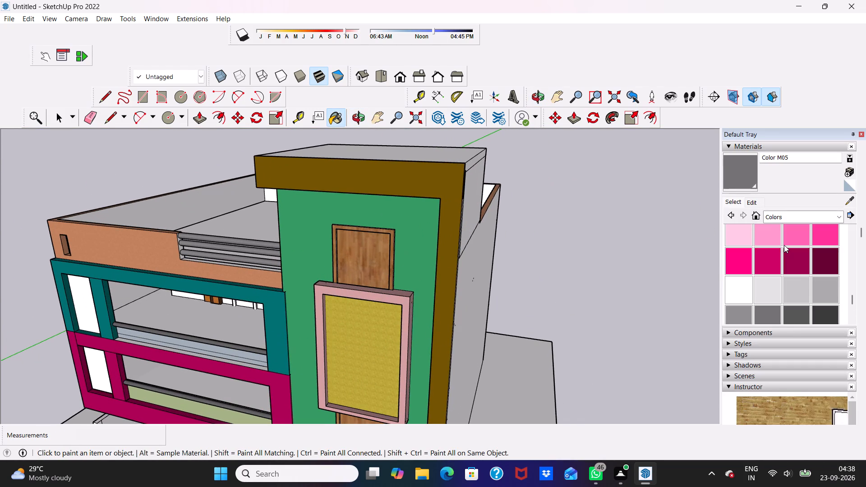
scroll(784, 245, "up", 8)
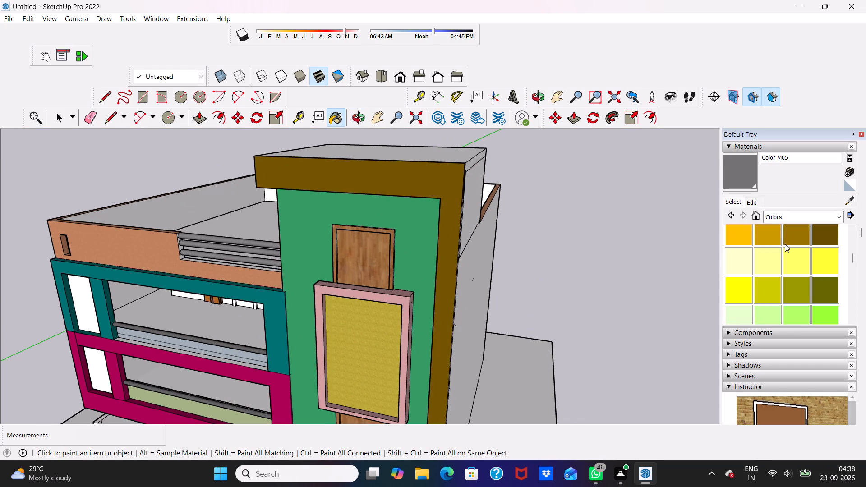
scroll(779, 242, "up", 3)
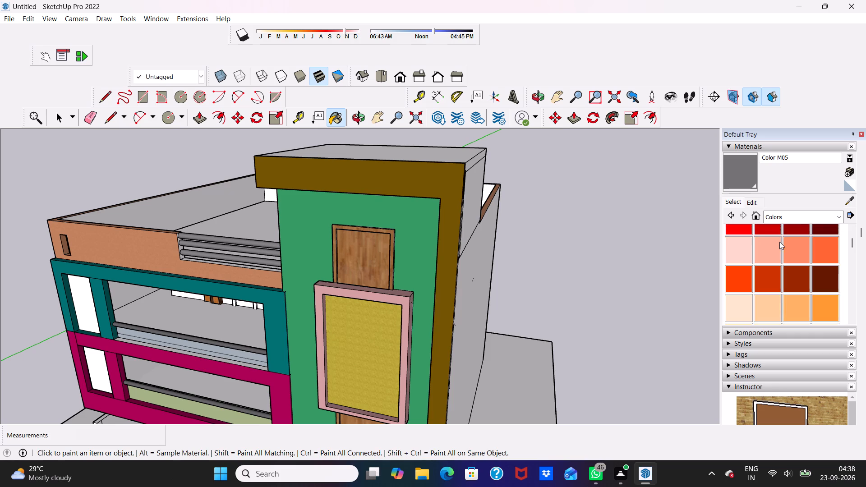
scroll(779, 242, "up", 1)
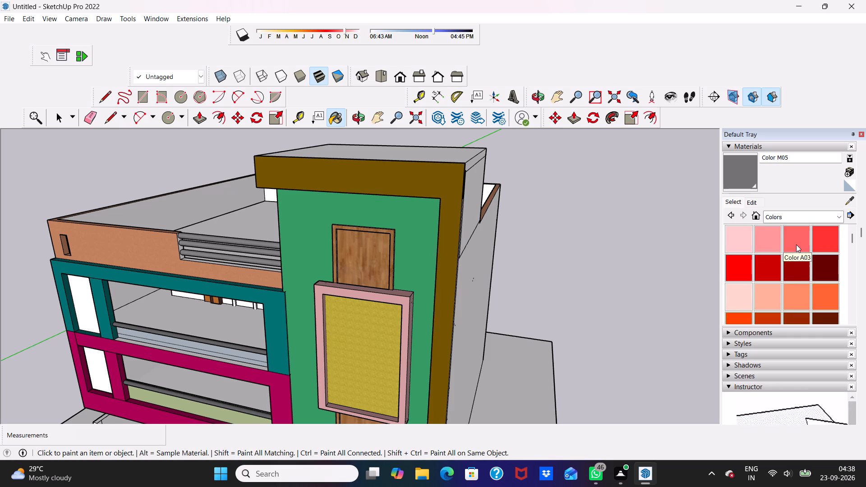
left_click(796, 244)
scroll(672, 218, "up", 3)
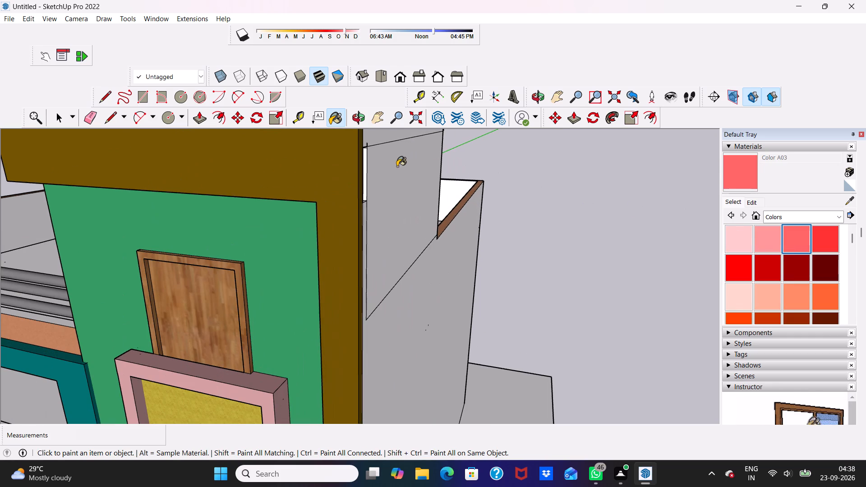
left_click(396, 167)
Paint the top face and outer side edge of the tower's roof slab with Color A03.
scroll(395, 167, "down", 5)
middle_click_drag(408, 186, 322, 291)
scroll(324, 260, "up", 2)
left_click(320, 272)
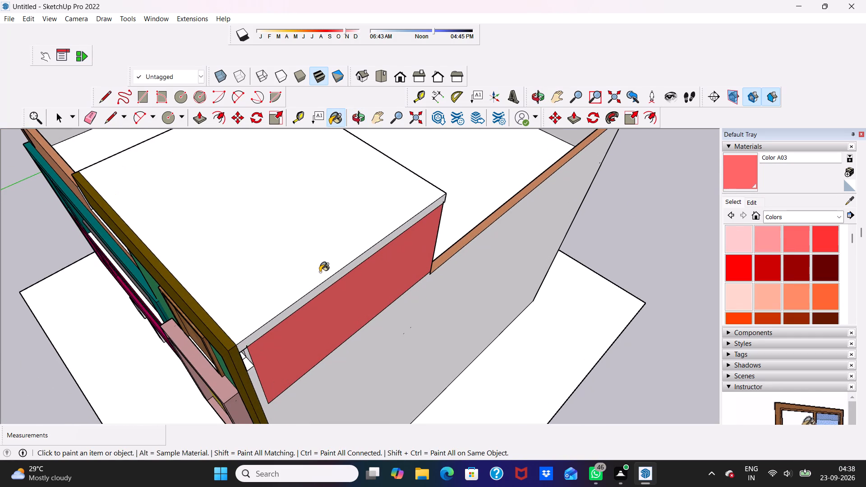
left_click(324, 285)
Paint the rear edge of the tower's roof slab and the rear end of its supporting wall with Color A03.
scroll(337, 262, "down", 1)
middle_click_drag(337, 262, 136, 247)
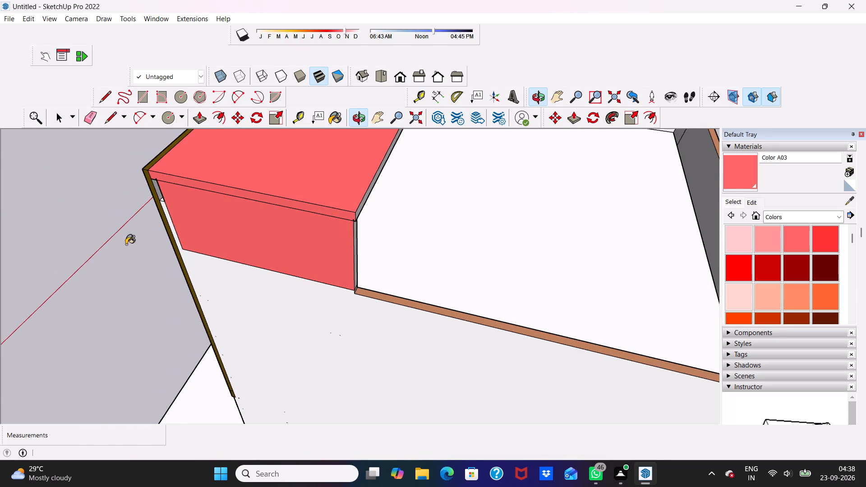
scroll(328, 217, "up", 5)
left_click(370, 248)
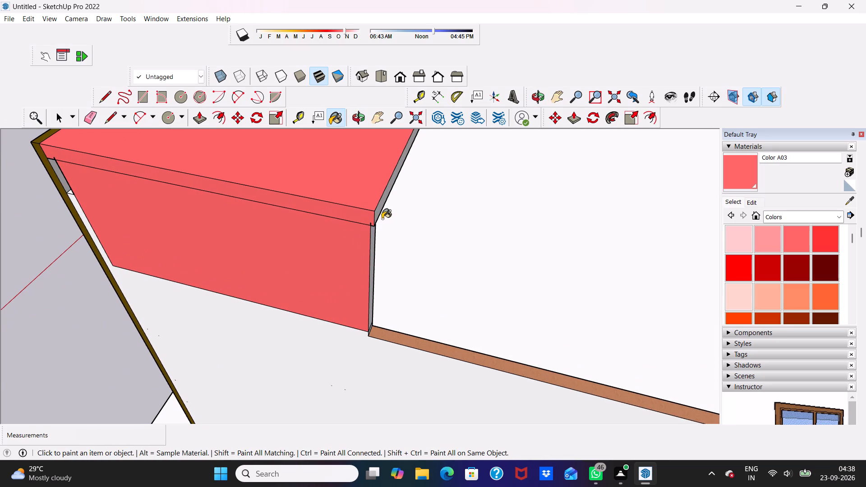
left_click(383, 209)
scroll(368, 249, "up", 3)
scroll(376, 194, "up", 3)
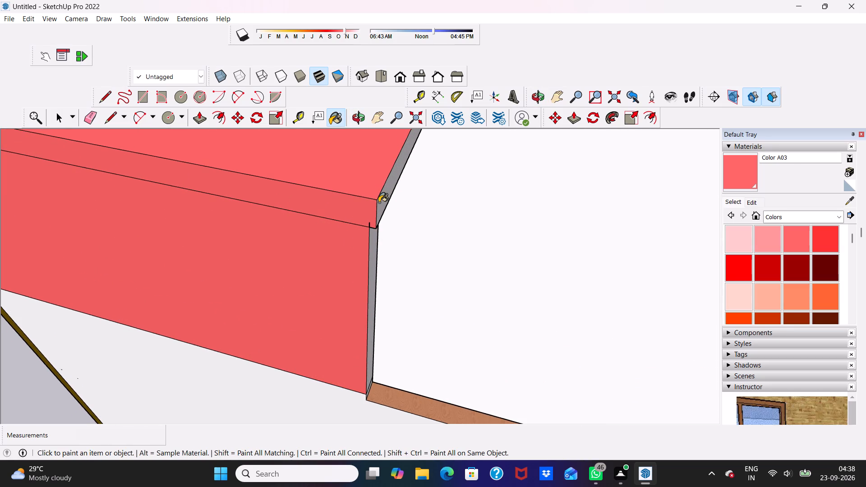
left_click(379, 202)
left_click(373, 253)
Paint the tower roof slab's side edge facing the open terrace with Color A03.
scroll(373, 252, "down", 2)
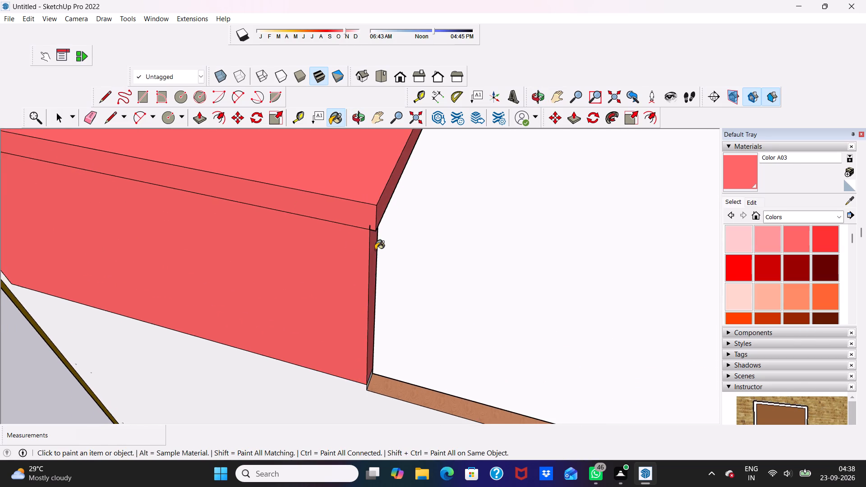
scroll(375, 250, "down", 2)
middle_click_drag(377, 245, 617, 198)
scroll(548, 178, "down", 5)
middle_click_drag(327, 240, 565, 231)
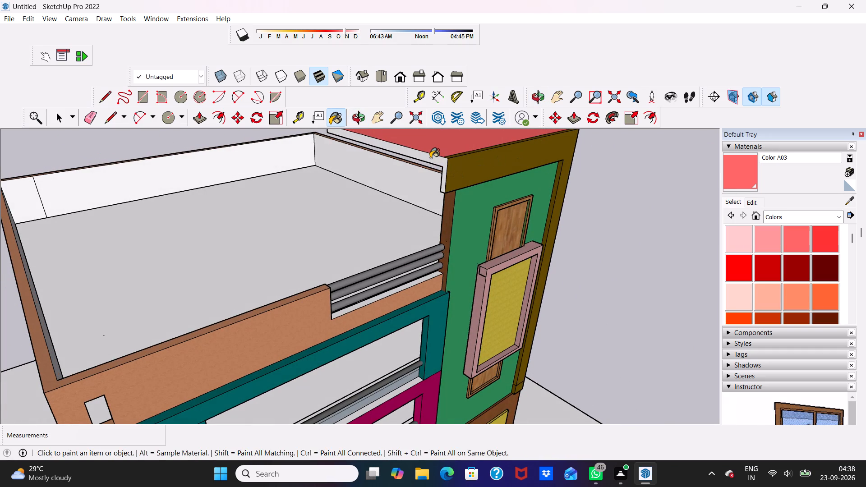
left_click(430, 158)
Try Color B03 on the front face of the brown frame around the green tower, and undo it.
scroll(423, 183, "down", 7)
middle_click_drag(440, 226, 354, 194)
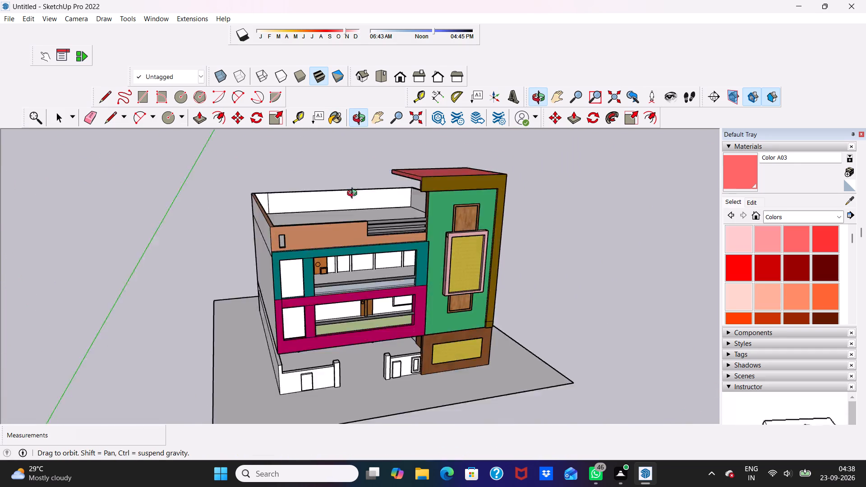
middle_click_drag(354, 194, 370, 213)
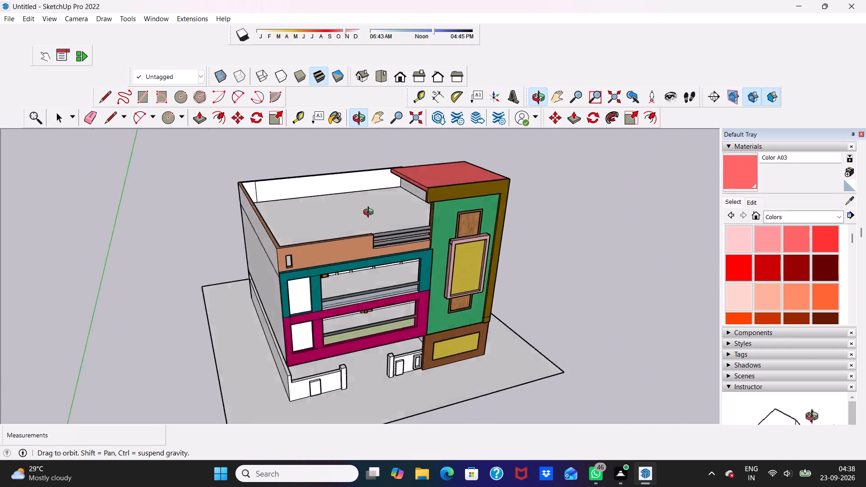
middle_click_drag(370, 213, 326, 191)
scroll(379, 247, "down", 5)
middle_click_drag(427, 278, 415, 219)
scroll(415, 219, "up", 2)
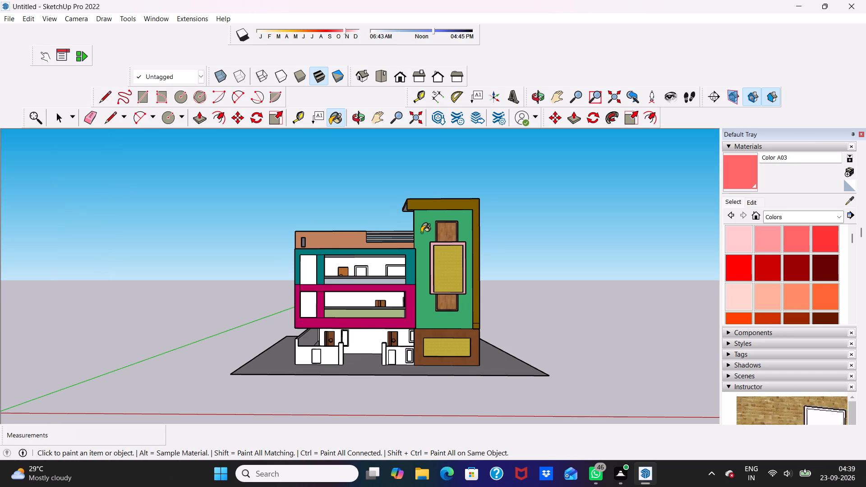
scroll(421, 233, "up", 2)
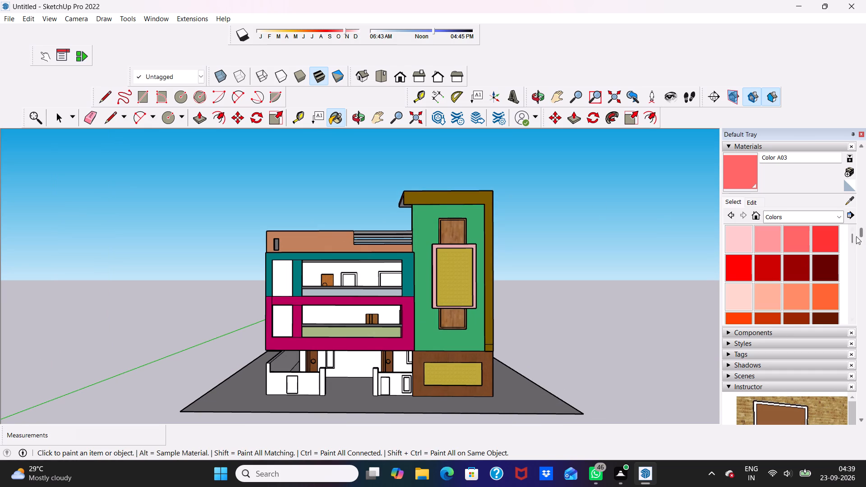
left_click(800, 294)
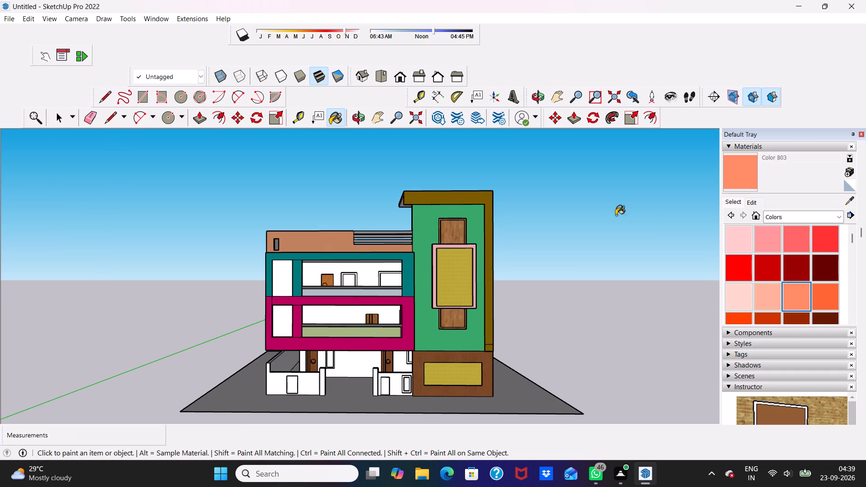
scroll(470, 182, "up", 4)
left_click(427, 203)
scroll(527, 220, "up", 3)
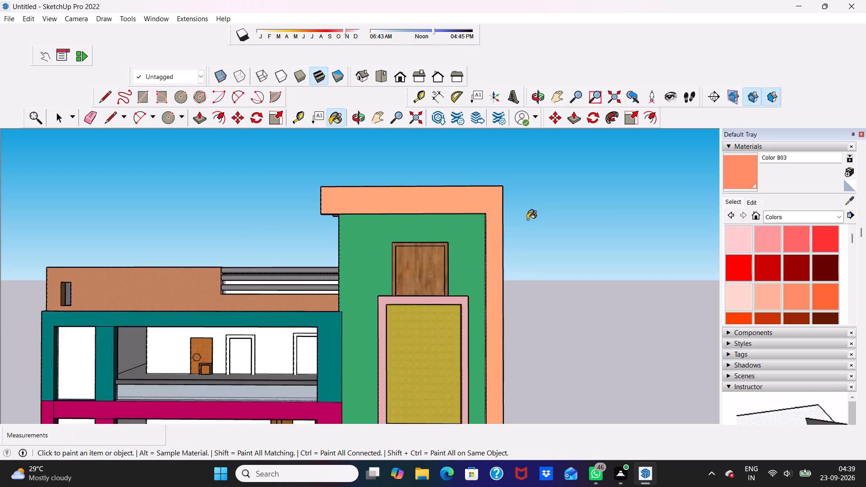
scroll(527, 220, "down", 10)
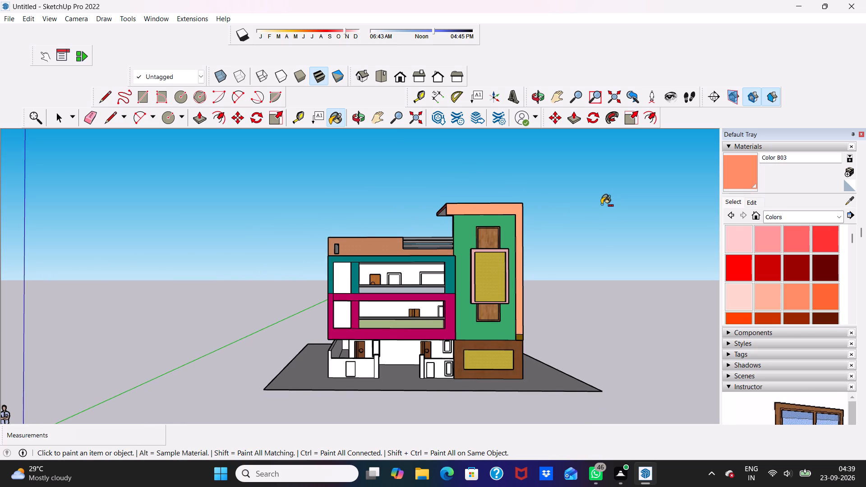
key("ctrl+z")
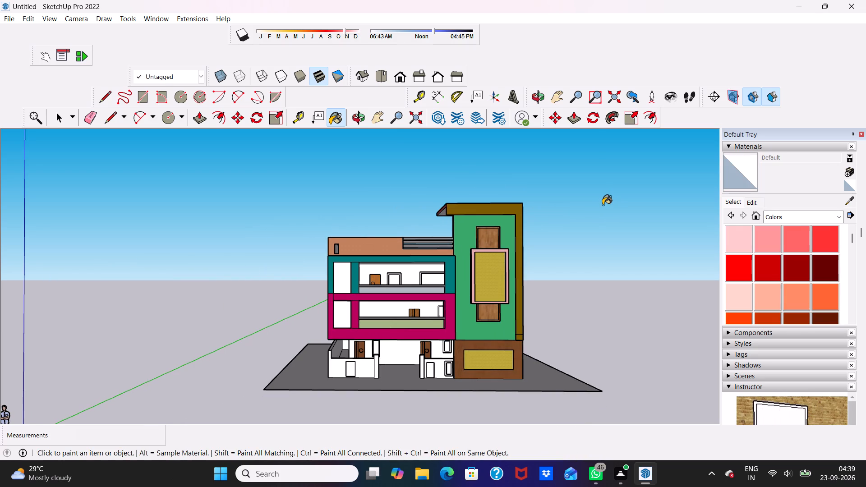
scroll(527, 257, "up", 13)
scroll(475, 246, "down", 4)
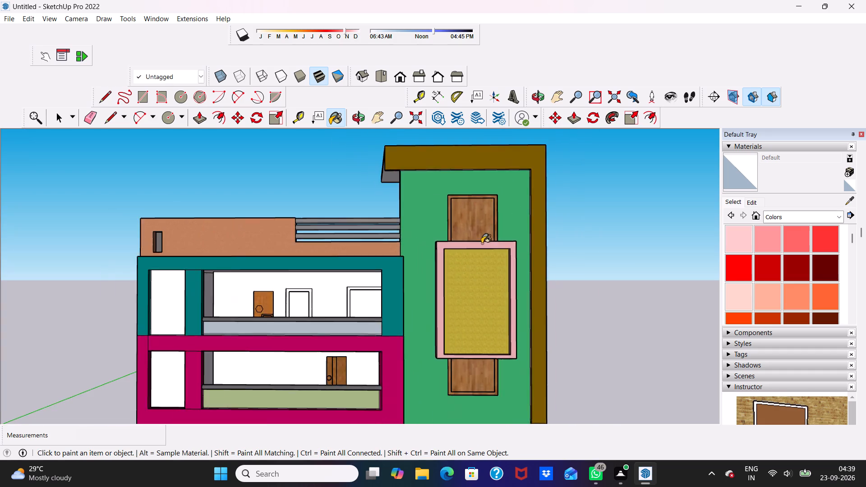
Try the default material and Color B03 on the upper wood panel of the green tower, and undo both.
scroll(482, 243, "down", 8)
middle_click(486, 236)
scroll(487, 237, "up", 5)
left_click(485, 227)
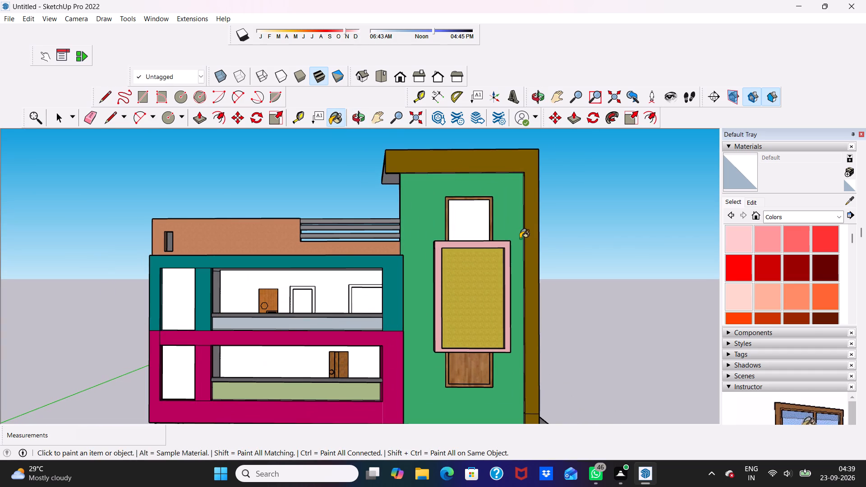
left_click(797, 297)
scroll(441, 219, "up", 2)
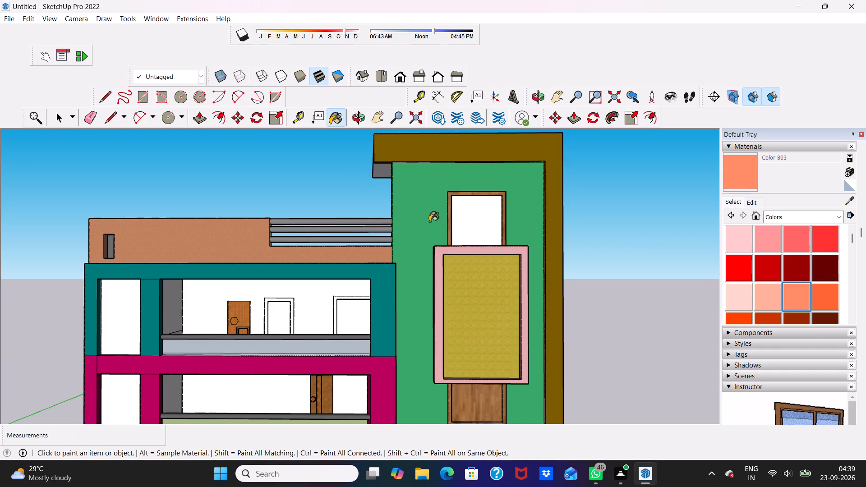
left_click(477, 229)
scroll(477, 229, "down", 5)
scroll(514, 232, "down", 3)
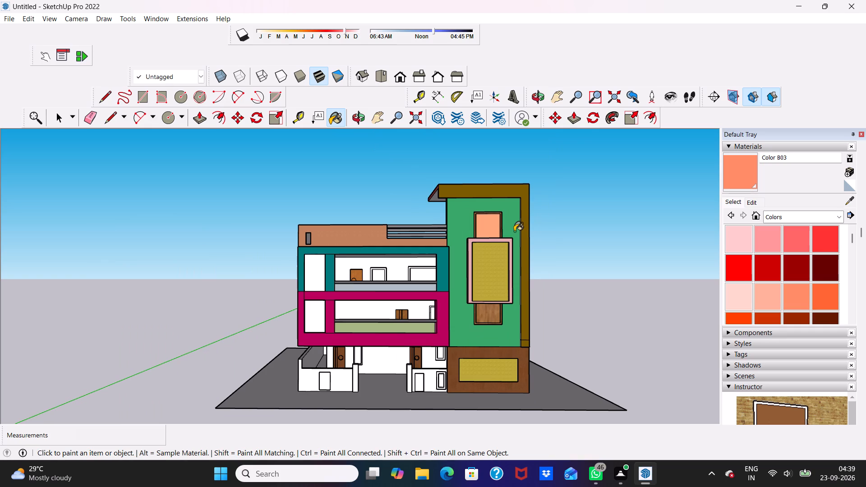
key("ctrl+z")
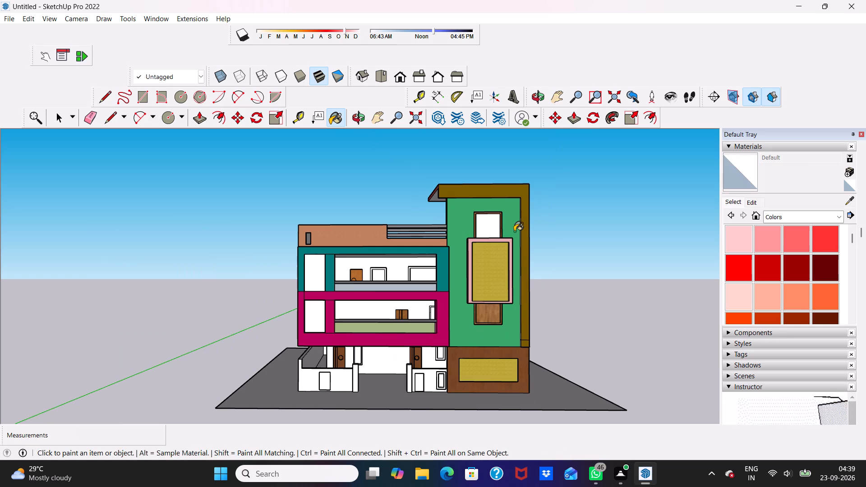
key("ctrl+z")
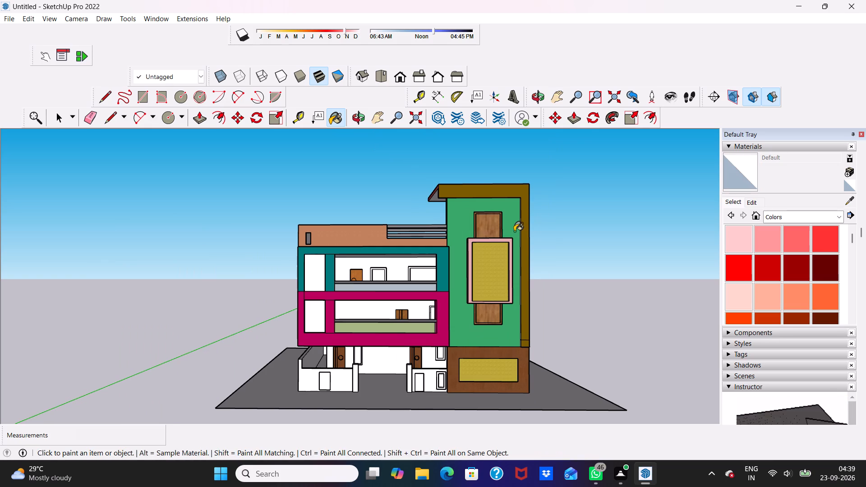
Paint the front of the narrow door frame on the teal balcony floor and its inner jamb farther from the wooden door with Color C04.
scroll(383, 280, "up", 6)
scroll(726, 278, "down", 2)
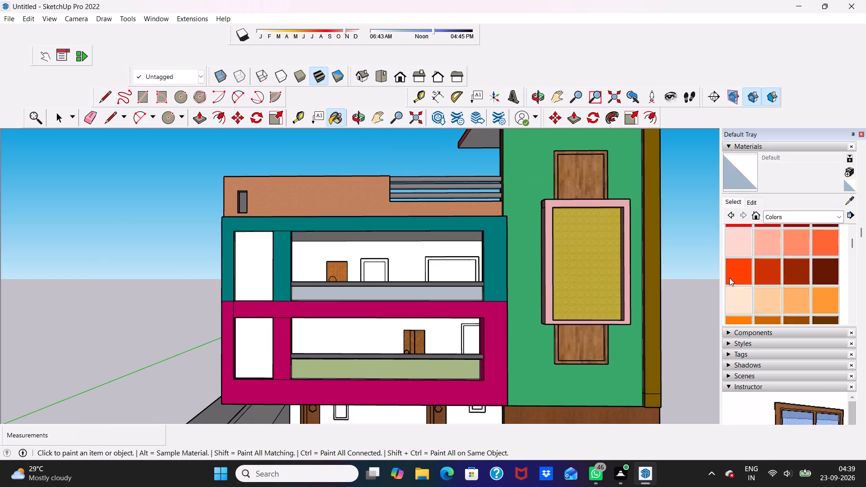
scroll(729, 278, "down", 3)
scroll(781, 276, "up", 3)
left_click(824, 245)
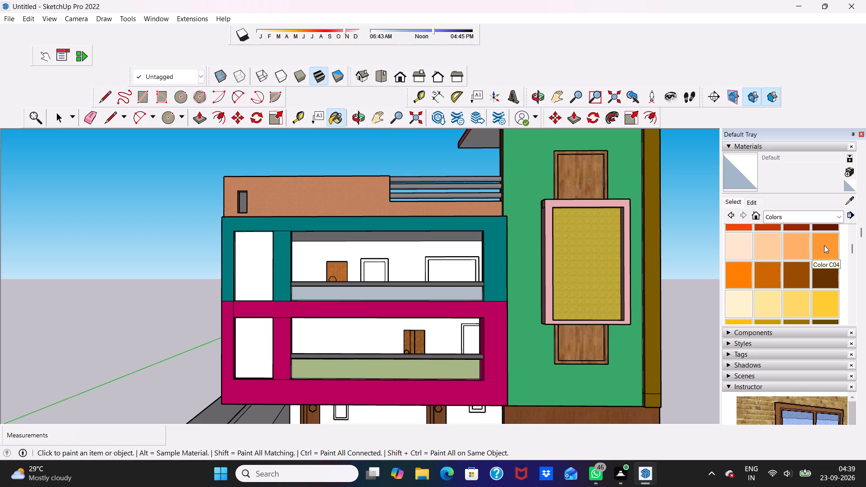
scroll(360, 307, "up", 5)
scroll(362, 248, "up", 6)
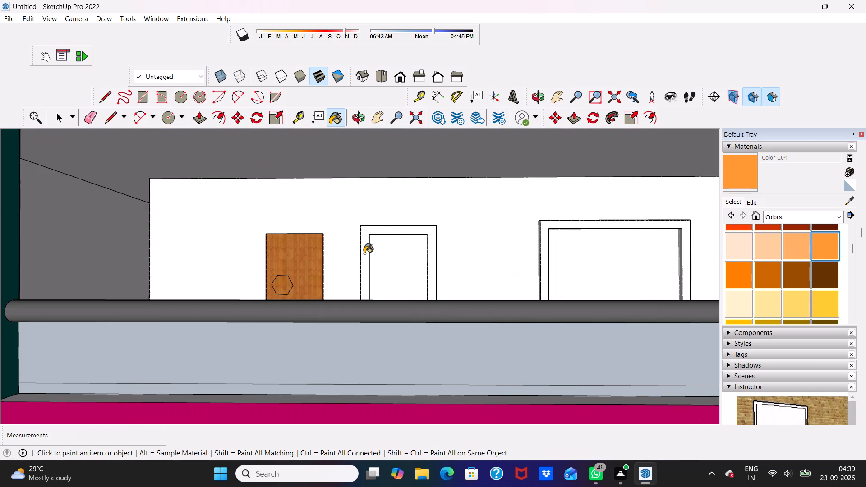
left_click(364, 253)
scroll(380, 230, "up", 4)
middle_click_drag(388, 260, 456, 276)
scroll(447, 285, "up", 4)
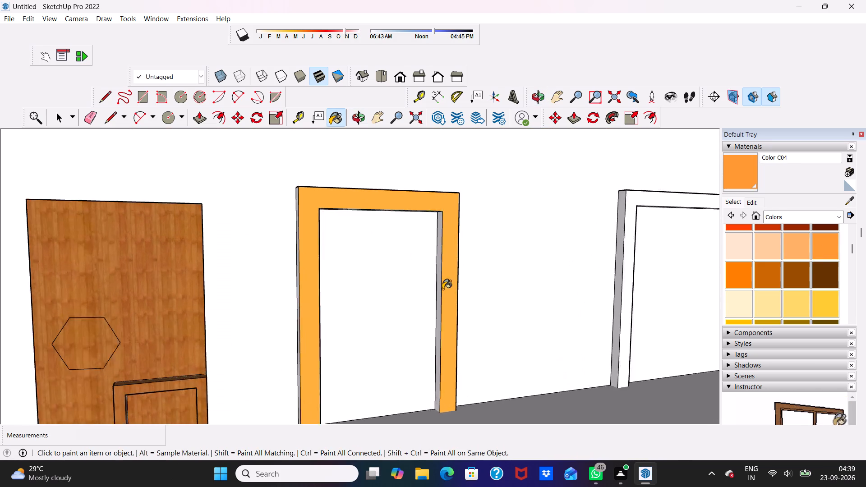
scroll(442, 289, "up", 1)
left_click(438, 297)
scroll(354, 308, "down", 2)
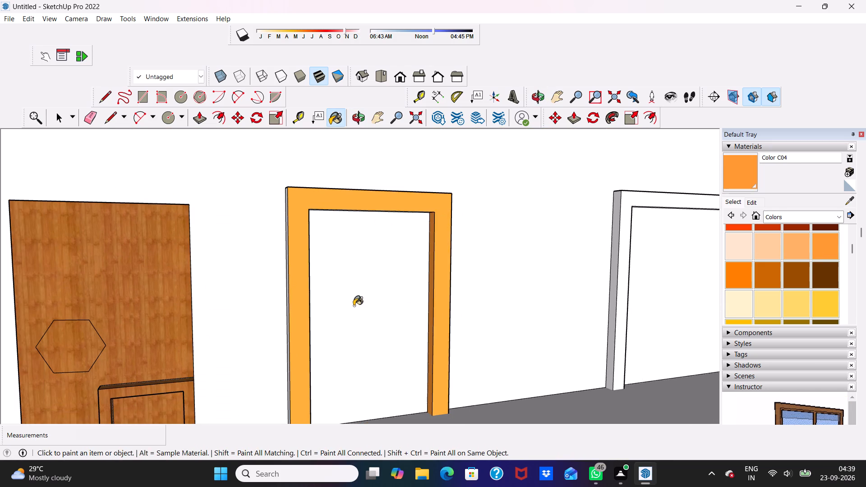
Paint the narrow frame's inner jamb nearer the wooden door and its outer edge facing the wide frame with Color C04.
middle_click_drag(354, 306, 178, 350)
scroll(296, 319, "up", 1)
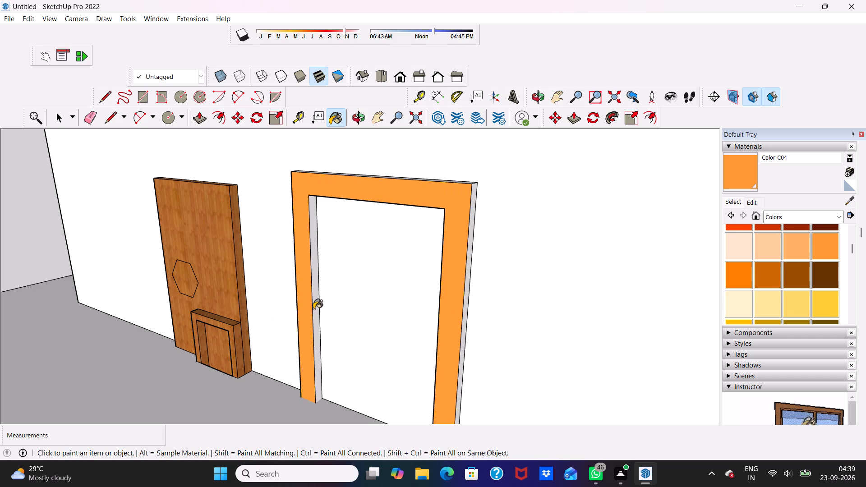
left_click(313, 309)
scroll(311, 307, "down", 1)
scroll(311, 307, "up", 5)
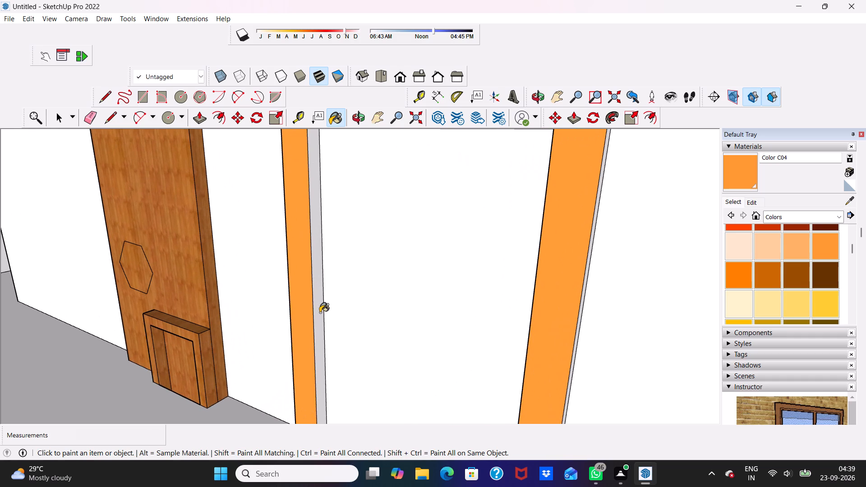
left_click(320, 312)
scroll(318, 313, "down", 8)
scroll(416, 300, "up", 5)
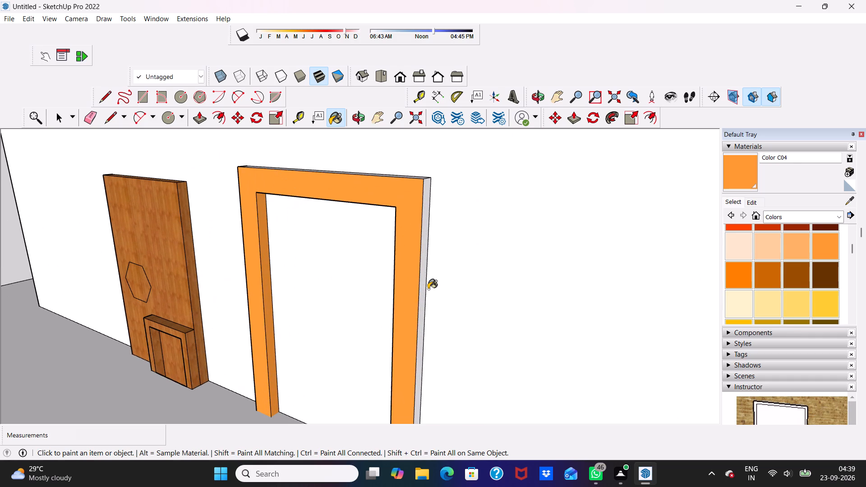
left_click(424, 294)
Paint the narrow door frame's outer side edge facing the wooden door with Color C04.
scroll(416, 276, "down", 1)
middle_click_drag(416, 276, 422, 314)
middle_click_drag(420, 311, 442, 262)
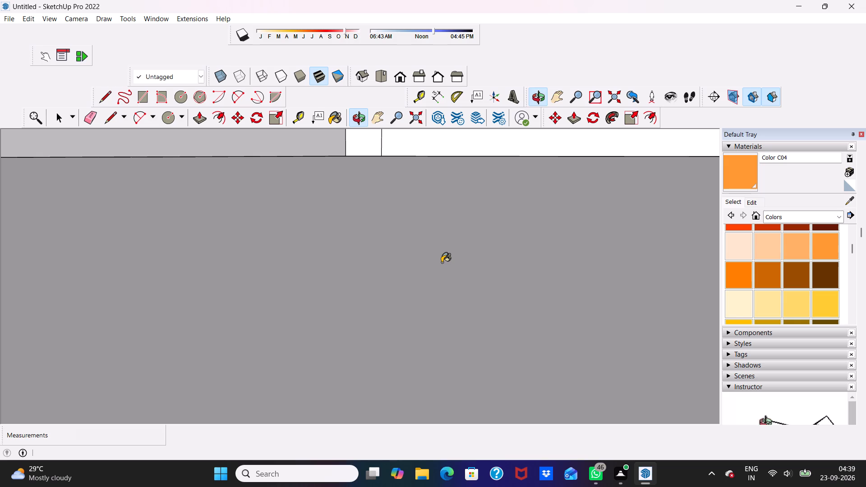
scroll(438, 258, "down", 18)
middle_click_drag(338, 326, 389, 197)
scroll(377, 304, "down", 3)
middle_click_drag(364, 318, 363, 273)
scroll(361, 274, "down", 6)
left_click(401, 80)
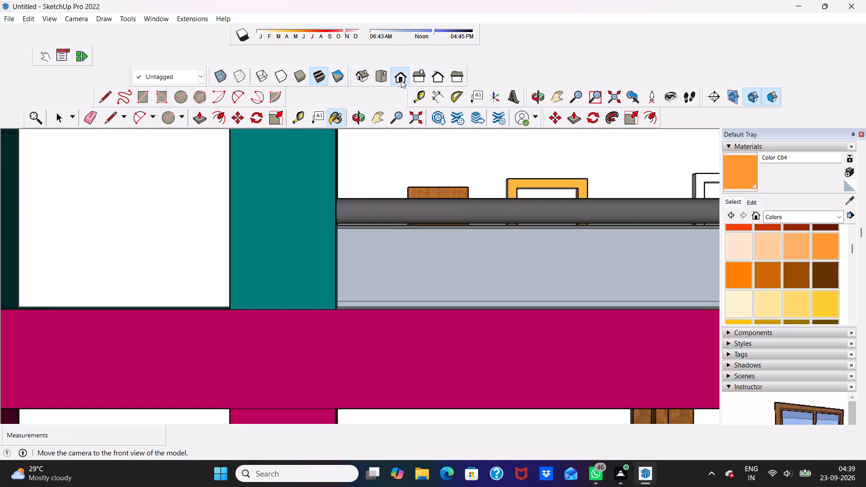
scroll(385, 242, "down", 9)
middle_click_drag(490, 240, 485, 294)
scroll(485, 293, "up", 10)
middle_click_drag(470, 262, 529, 253)
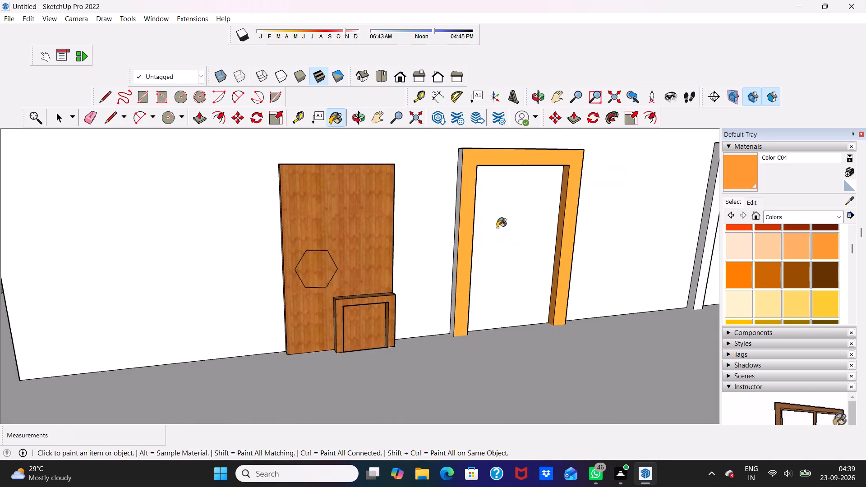
scroll(496, 227, "up", 4)
left_click(436, 230)
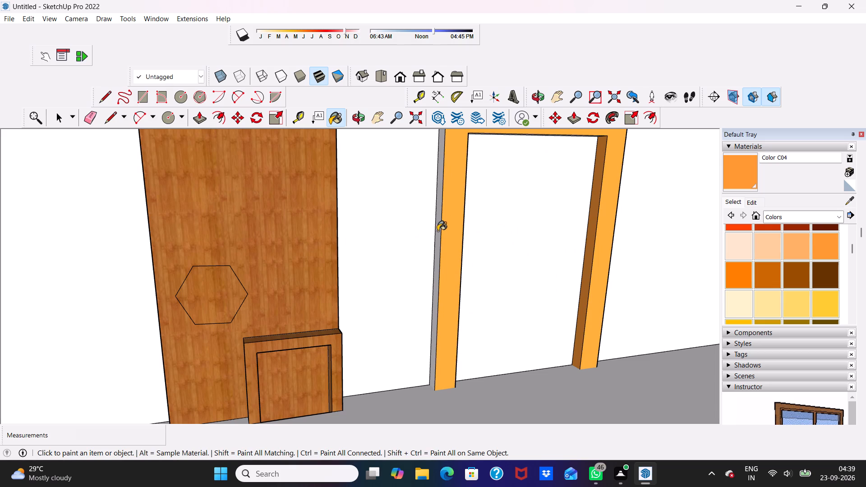
left_click(438, 231)
Paint the wide frame's front face and its inner jamb nearer the tower with Color C04.
middle_click_drag(444, 240, 172, 260)
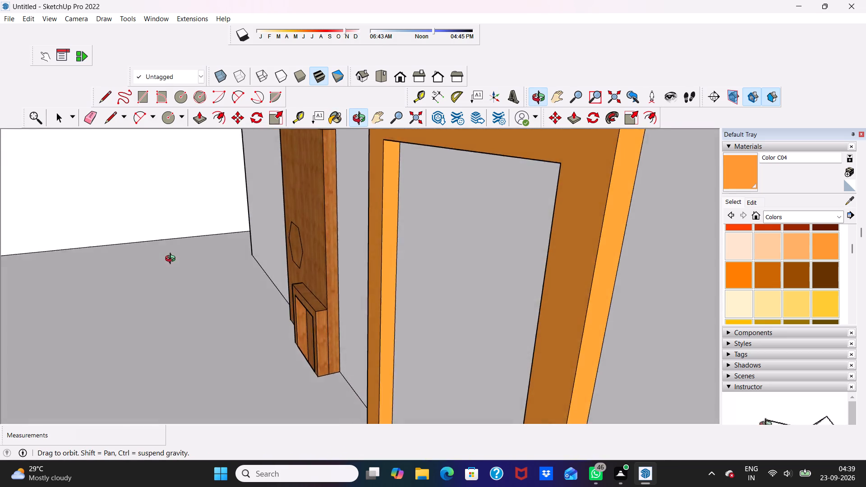
middle_click_drag(172, 260, 459, 203)
scroll(451, 220, "down", 5)
scroll(465, 260, "down", 4)
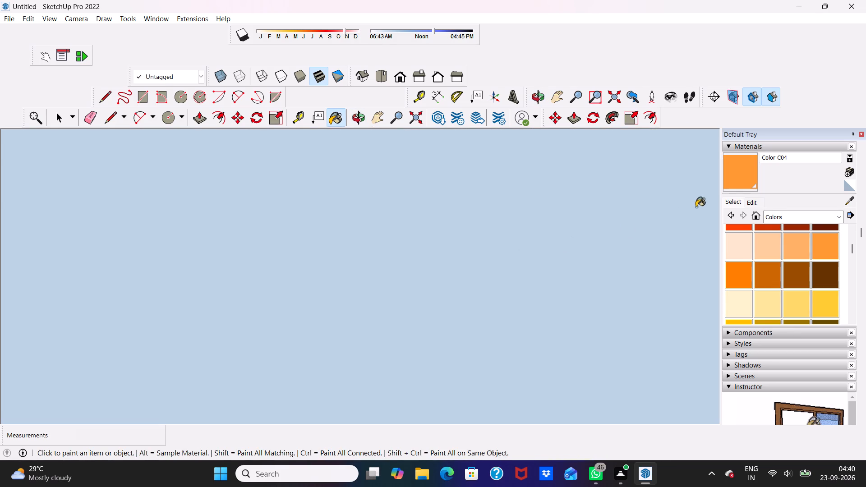
left_click(405, 75)
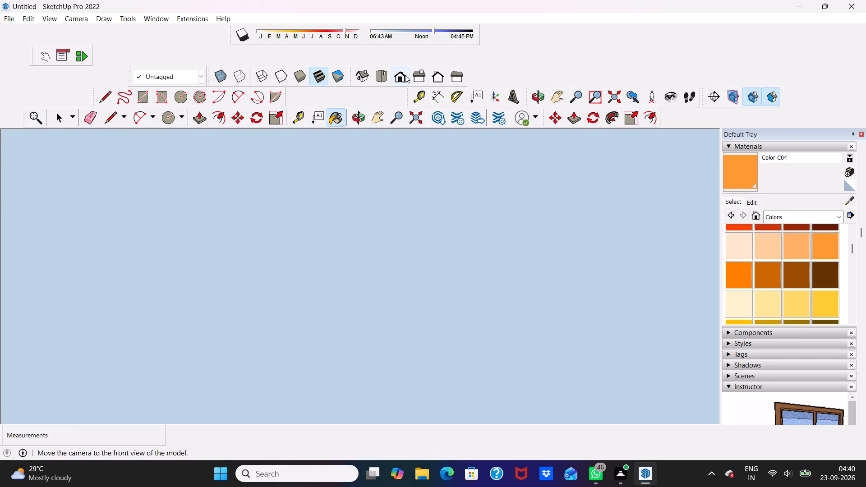
scroll(410, 216, "down", 4)
scroll(458, 253, "down", 18)
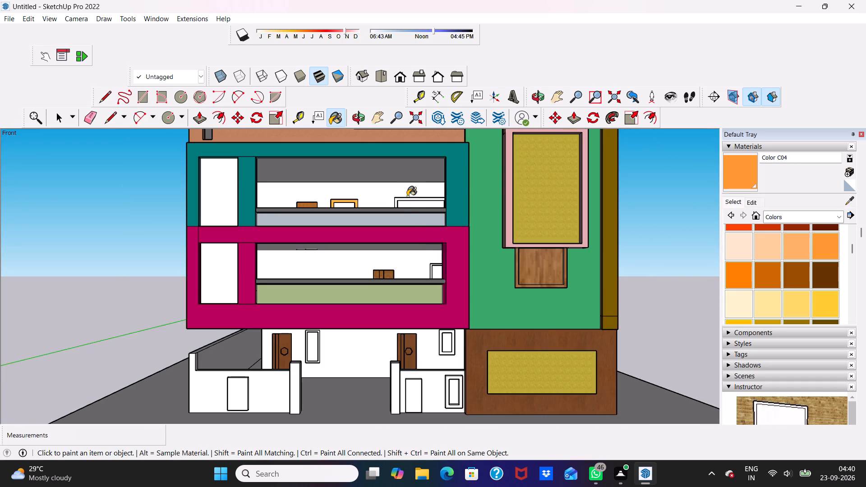
scroll(407, 196, "up", 15)
left_click(405, 206)
scroll(392, 216, "up", 2)
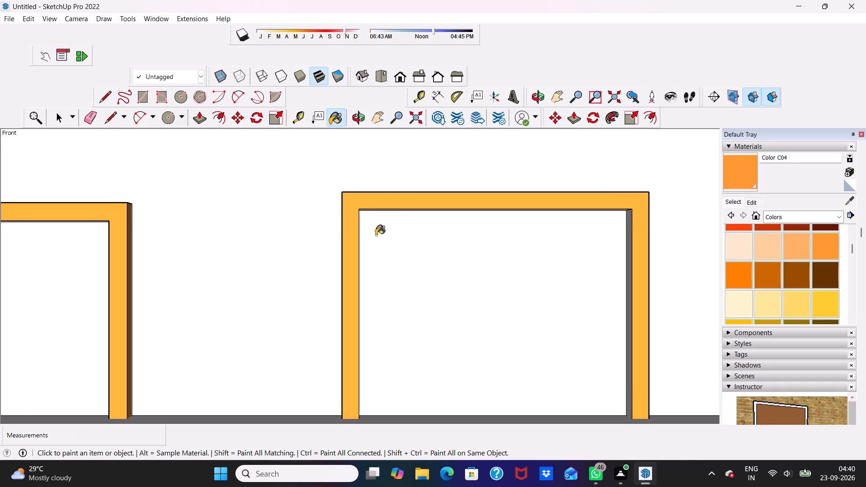
middle_click_drag(531, 252, 575, 230)
scroll(583, 243, "up", 1)
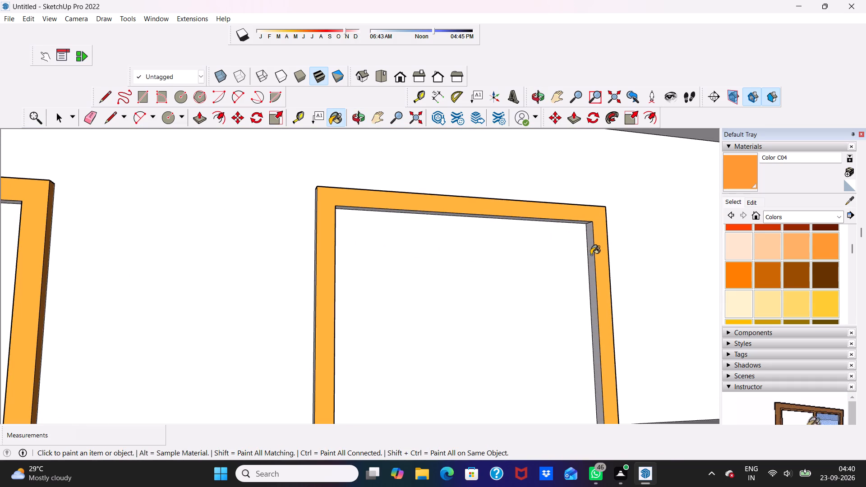
left_click(591, 255)
Paint the wide frame's inner jamb face on the side nearer the narrow door frame with Color C04.
middle_click_drag(569, 210, 516, 157)
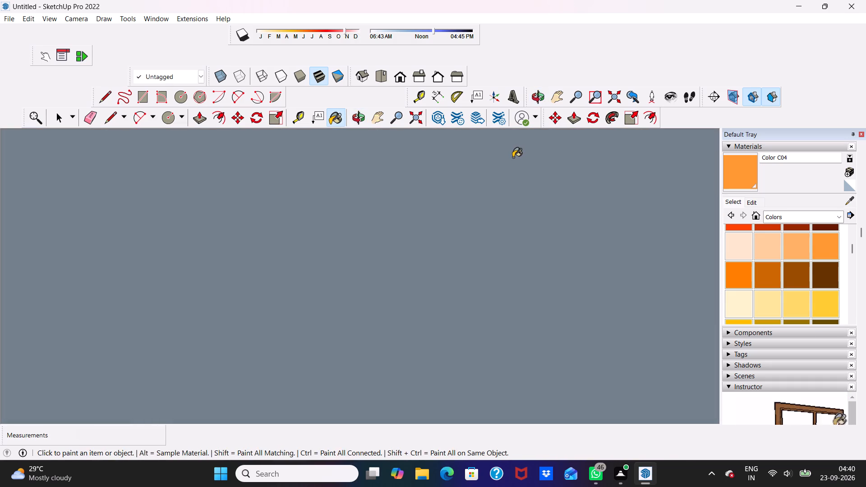
middle_click_drag(513, 157, 553, 255)
scroll(510, 244, "up", 2)
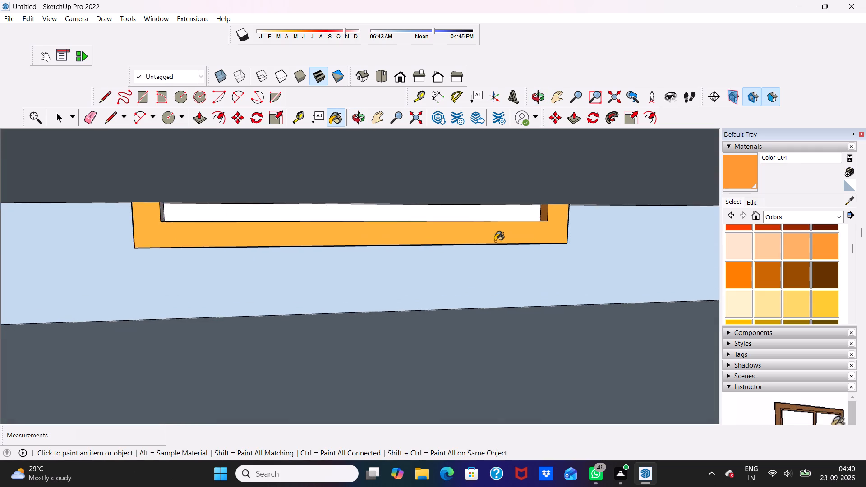
scroll(487, 239, "down", 11)
scroll(448, 179, "down", 2)
scroll(448, 179, "up", 1)
scroll(448, 179, "down", 1)
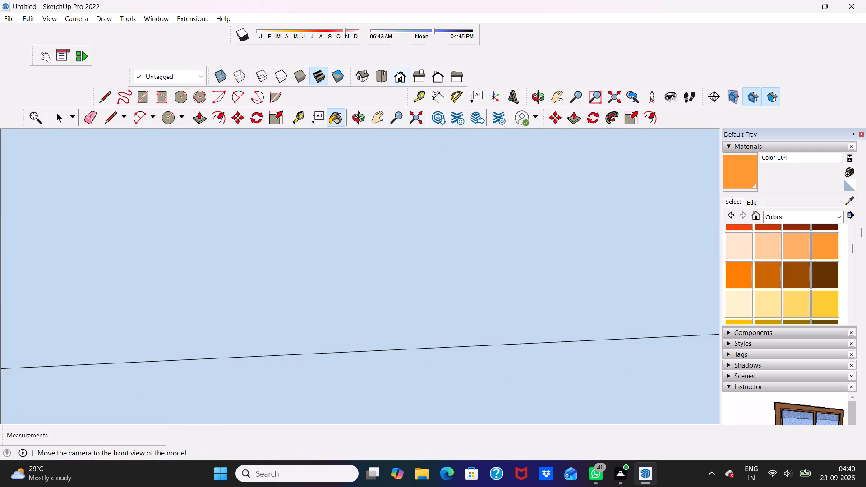
left_click(397, 72)
scroll(419, 240, "down", 20)
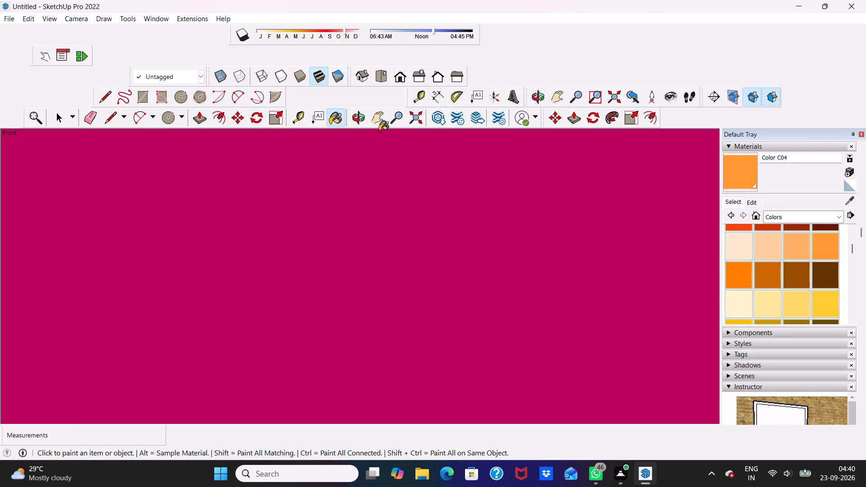
scroll(390, 84, "down", 16)
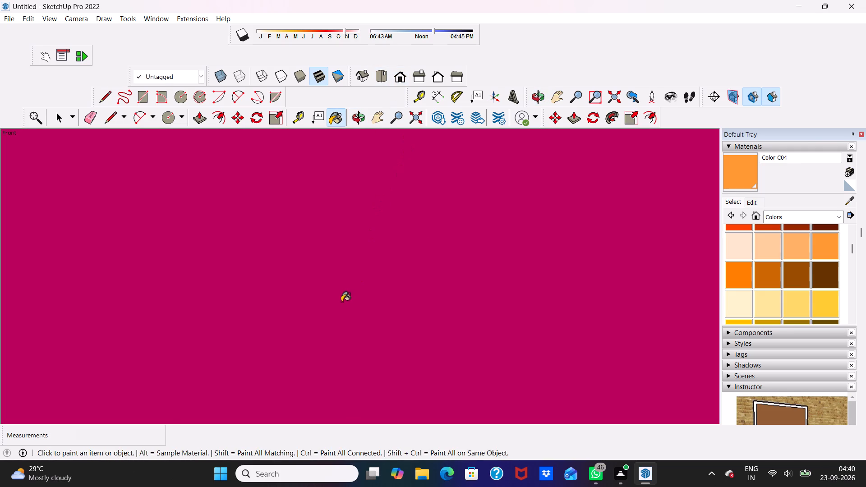
scroll(341, 302, "down", 20)
scroll(341, 302, "down", 17)
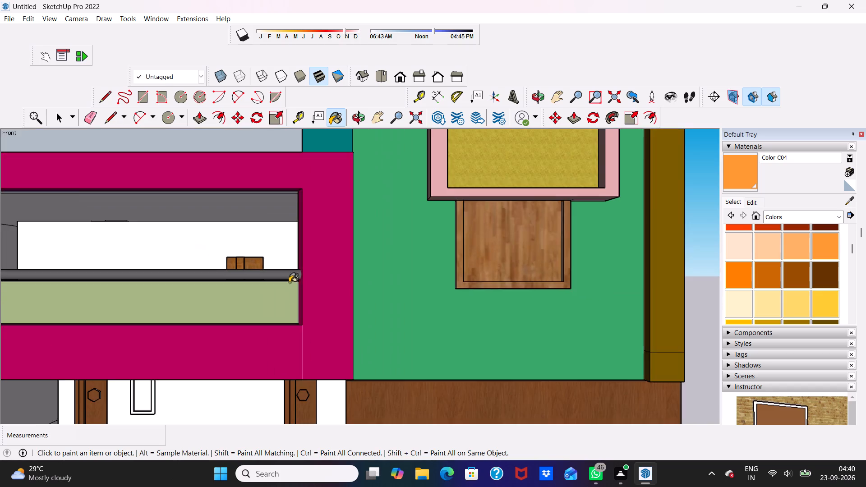
scroll(289, 283, "down", 5)
middle_click_drag(263, 155, 313, 193)
scroll(313, 193, "up", 12)
middle_click_drag(310, 202, 325, 173)
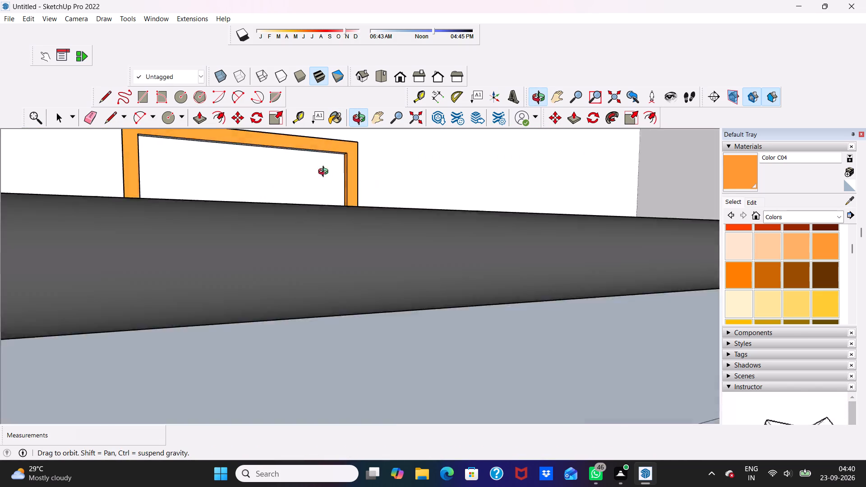
middle_click_drag(325, 173, 313, 207)
scroll(261, 190, "up", 5)
middle_click_drag(253, 202, 195, 198)
scroll(181, 202, "up", 4)
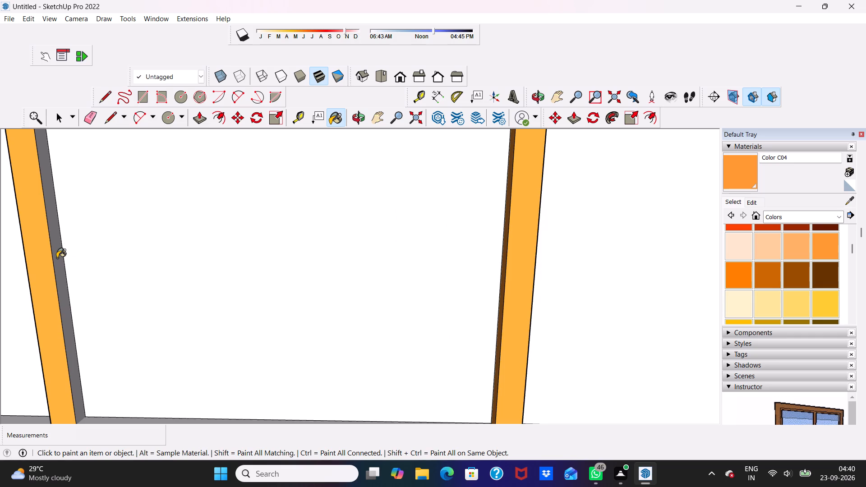
left_click(57, 258)
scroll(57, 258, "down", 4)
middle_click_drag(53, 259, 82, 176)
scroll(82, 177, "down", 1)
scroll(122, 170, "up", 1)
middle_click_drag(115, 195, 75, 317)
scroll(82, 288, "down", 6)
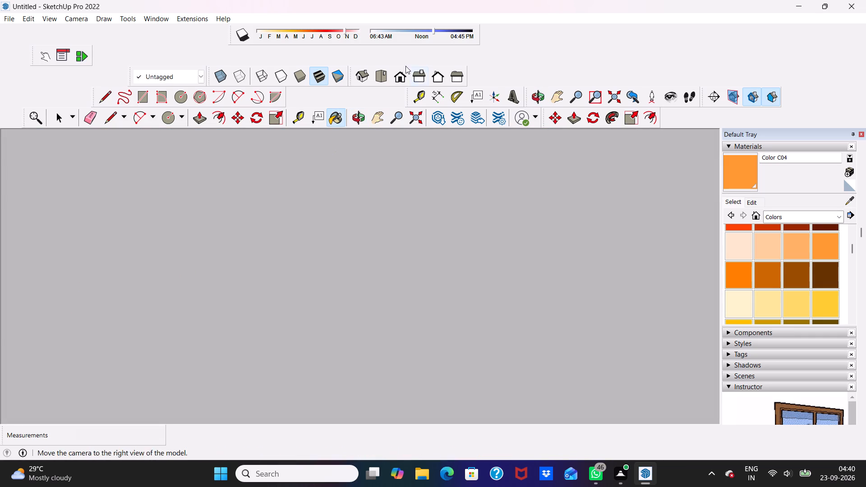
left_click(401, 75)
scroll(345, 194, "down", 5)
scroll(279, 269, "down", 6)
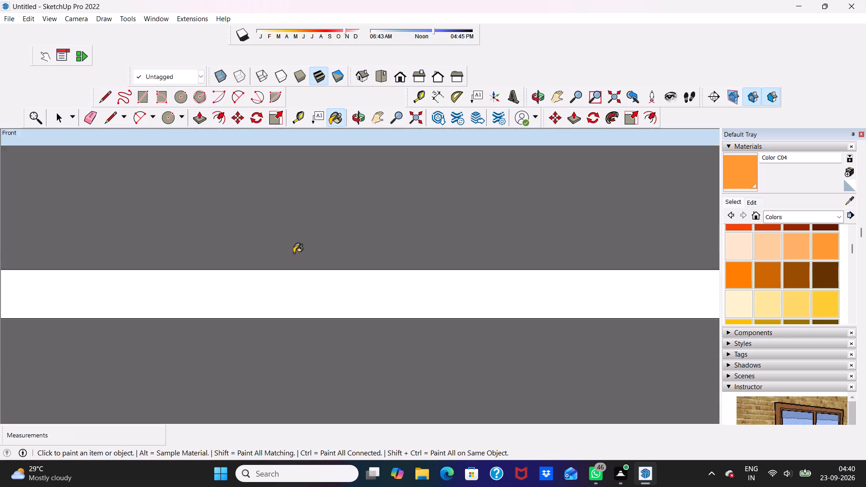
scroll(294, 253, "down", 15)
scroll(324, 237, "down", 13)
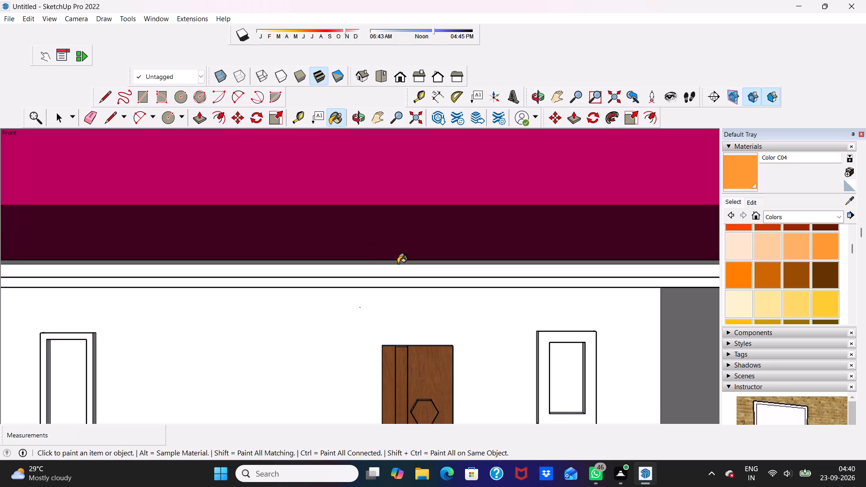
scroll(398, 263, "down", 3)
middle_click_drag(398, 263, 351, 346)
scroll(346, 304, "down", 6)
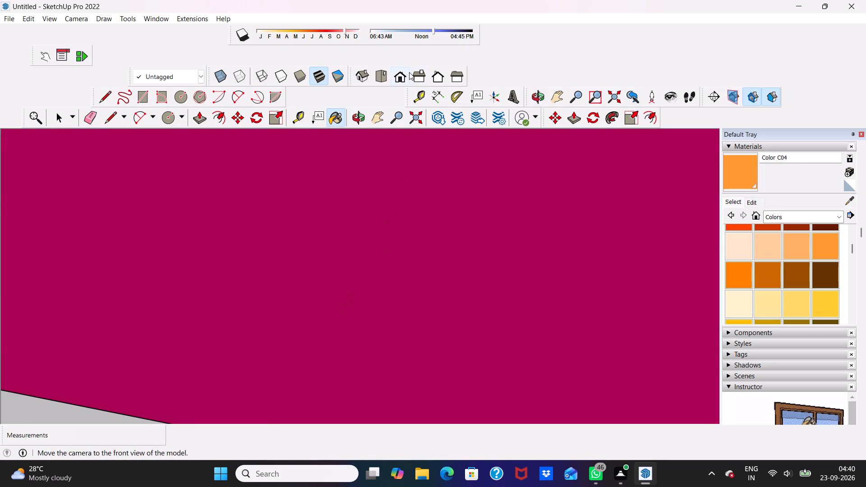
Paint the front face of the wide door frame behind the magenta balcony with Color C06.
left_click(409, 72)
scroll(388, 112, "down", 20)
scroll(388, 112, "down", 1)
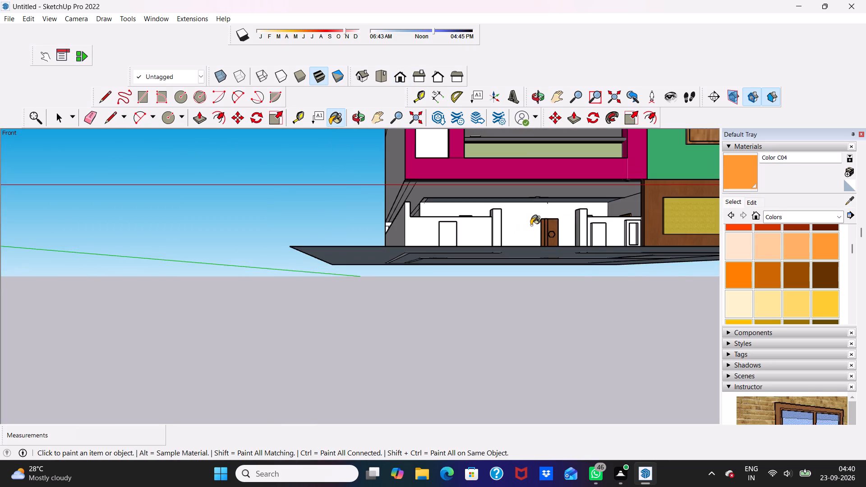
middle_click_drag(531, 223, 511, 306)
scroll(516, 253, "down", 6)
scroll(556, 185, "up", 6)
middle_click_drag(556, 185, 555, 185)
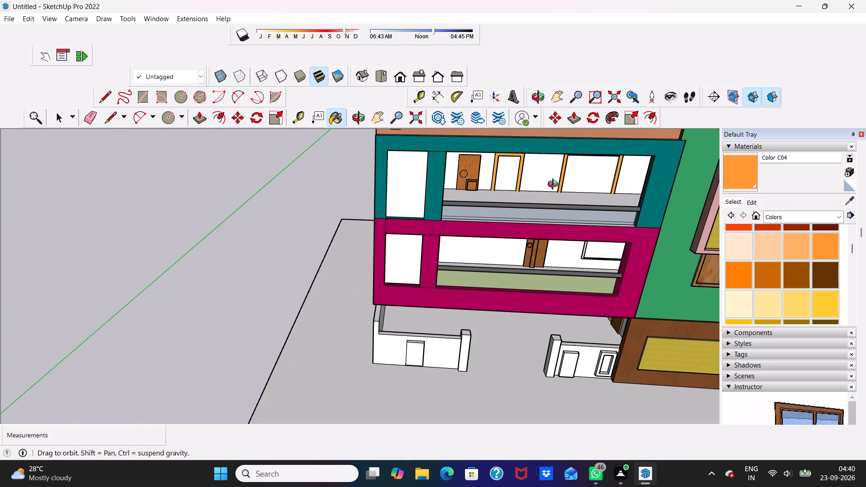
middle_click_drag(555, 185, 562, 145)
scroll(562, 145, "up", 7)
middle_click_drag(578, 166, 573, 132)
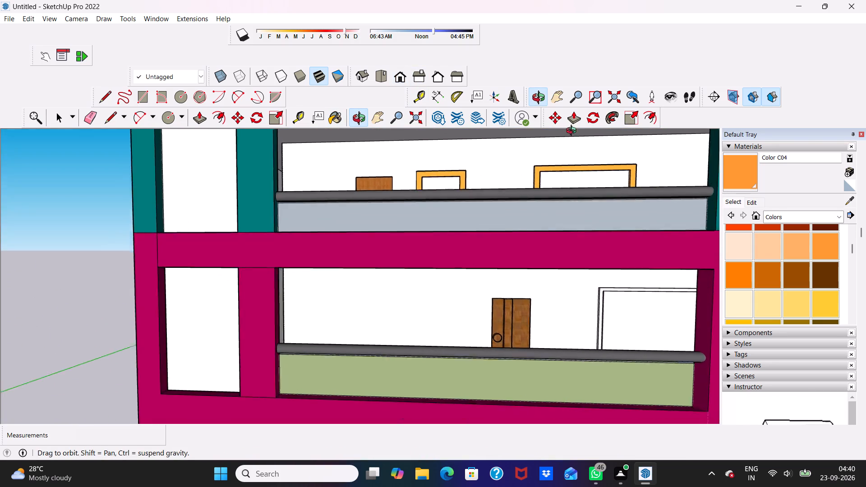
middle_click_drag(573, 132, 560, 187)
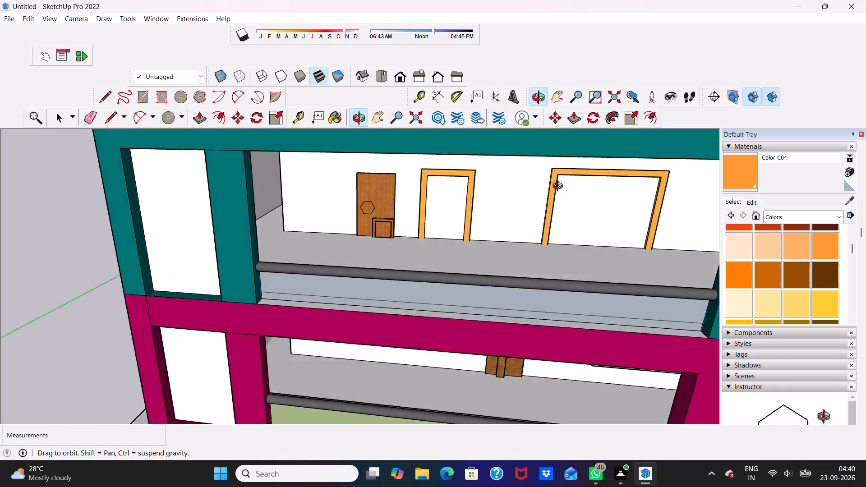
middle_click_drag(560, 187, 564, 178)
scroll(566, 175, "up", 1)
scroll(567, 177, "down", 4)
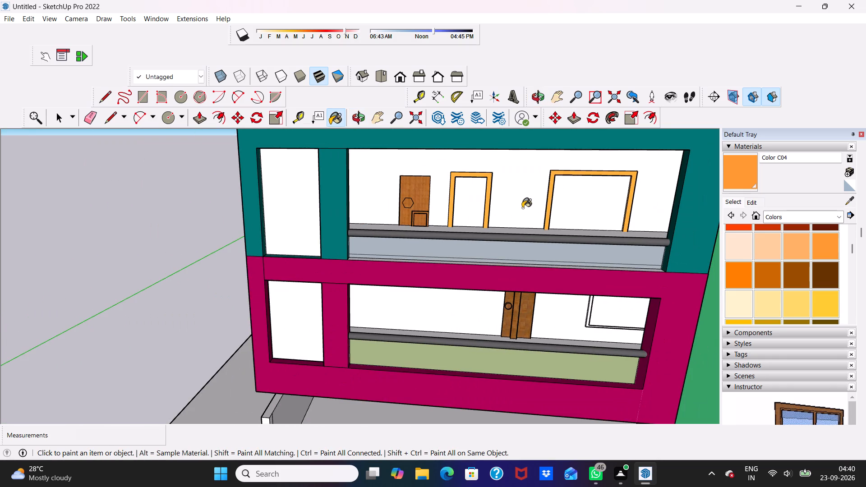
key("space")
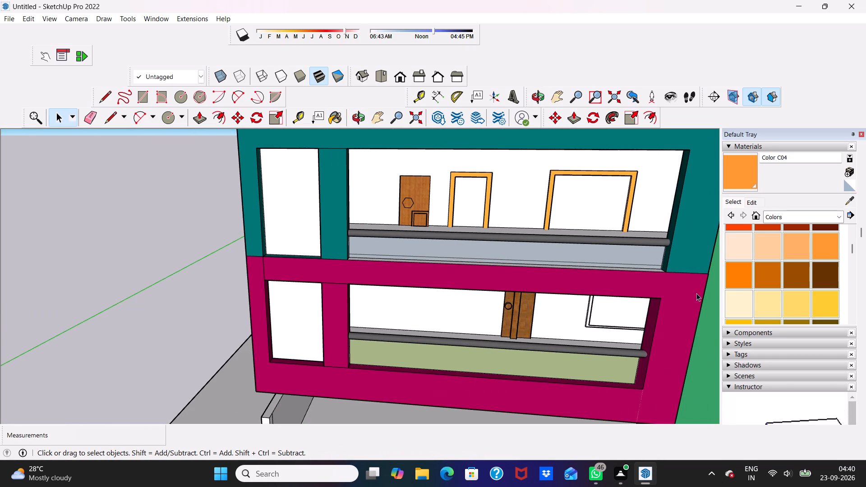
scroll(821, 217, "down", 1)
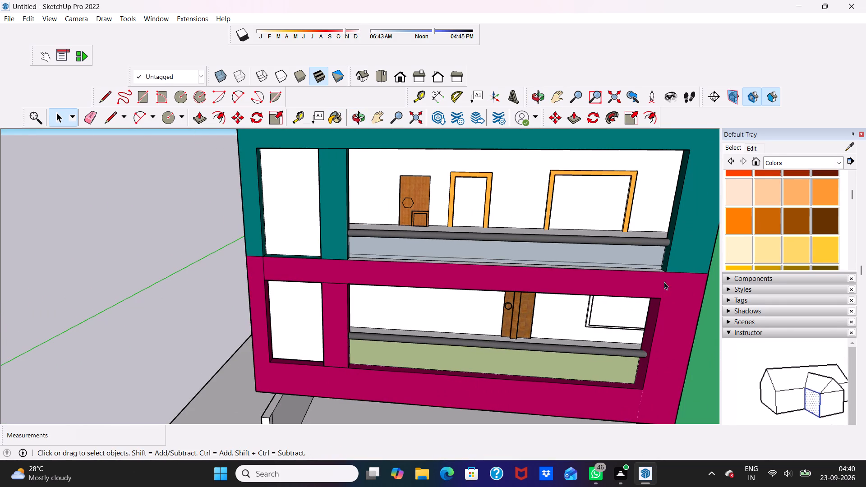
scroll(542, 325, "down", 1)
middle_click_drag(542, 325, 553, 276)
scroll(553, 276, "up", 3)
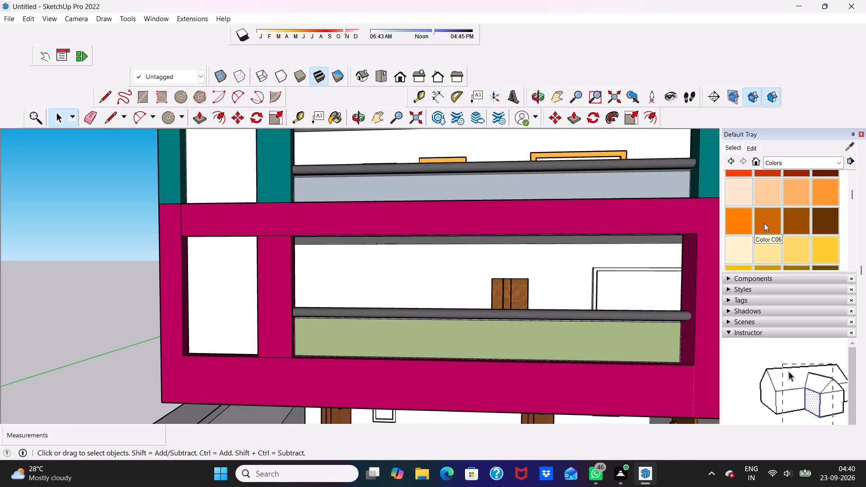
left_click(764, 223)
scroll(617, 283, "up", 5)
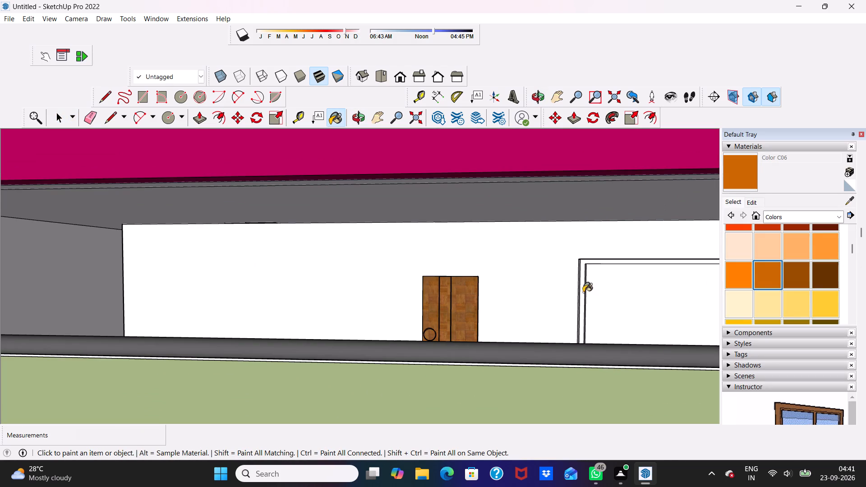
left_click(580, 296)
left_click(585, 288)
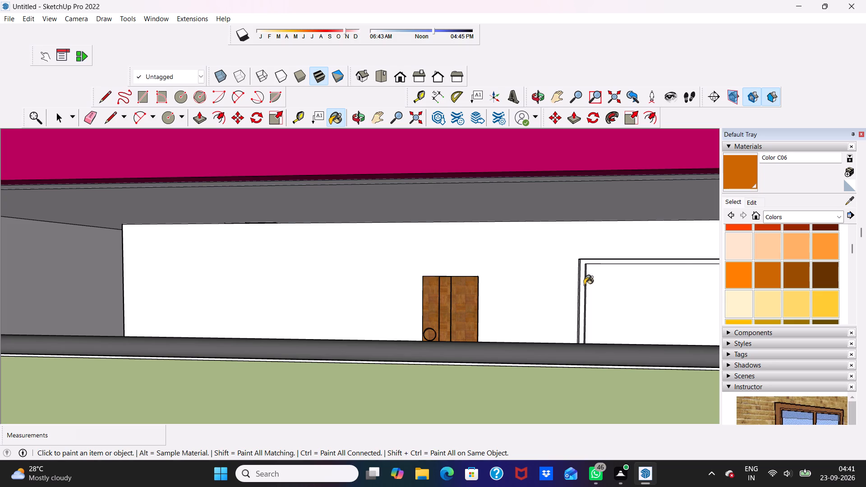
left_click(763, 271)
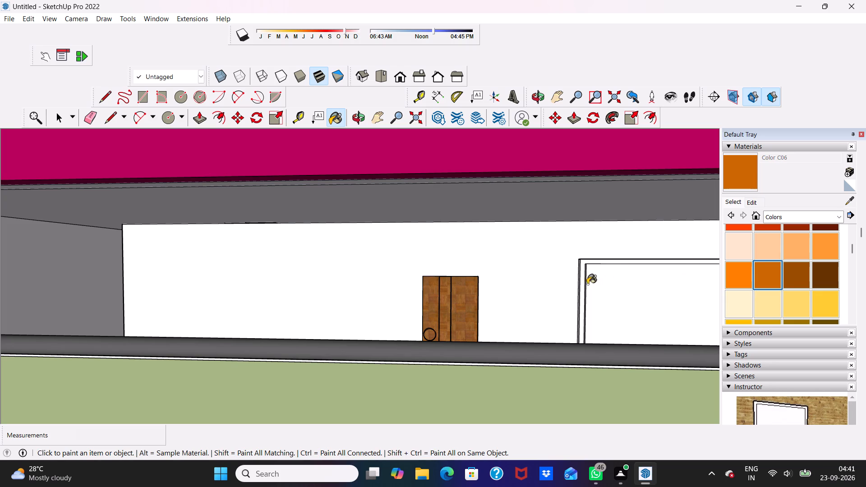
left_click(581, 289)
Paint that wide frame's outer side edge and inner jamb nearer the wooden door with Color C06.
scroll(584, 282, "up", 6)
middle_click_drag(584, 282, 540, 294)
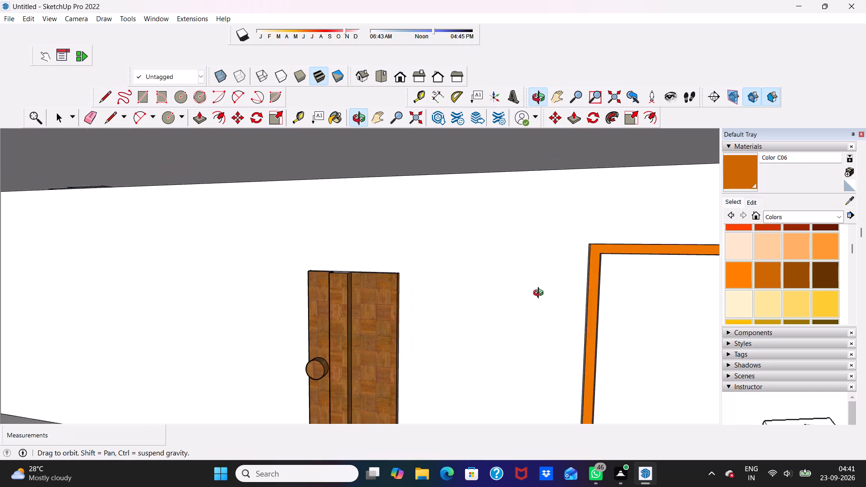
middle_click_drag(540, 294, 621, 274)
scroll(617, 267, "up", 5)
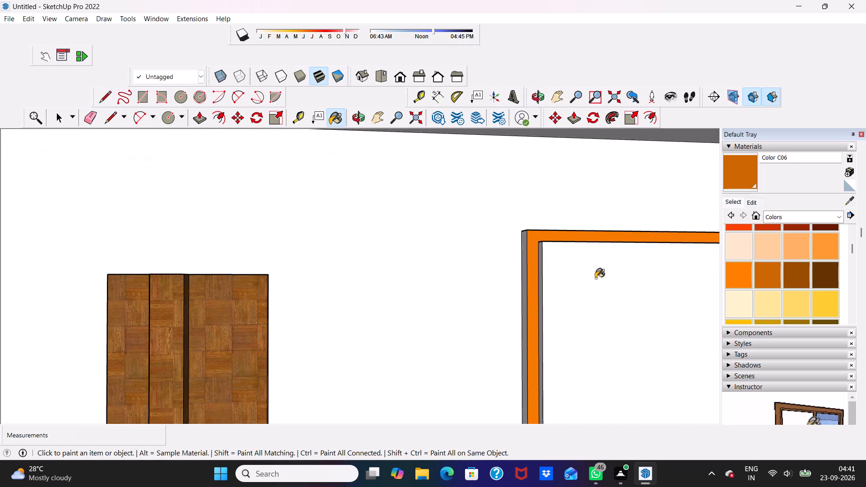
scroll(495, 277, "up", 4)
left_click(537, 255)
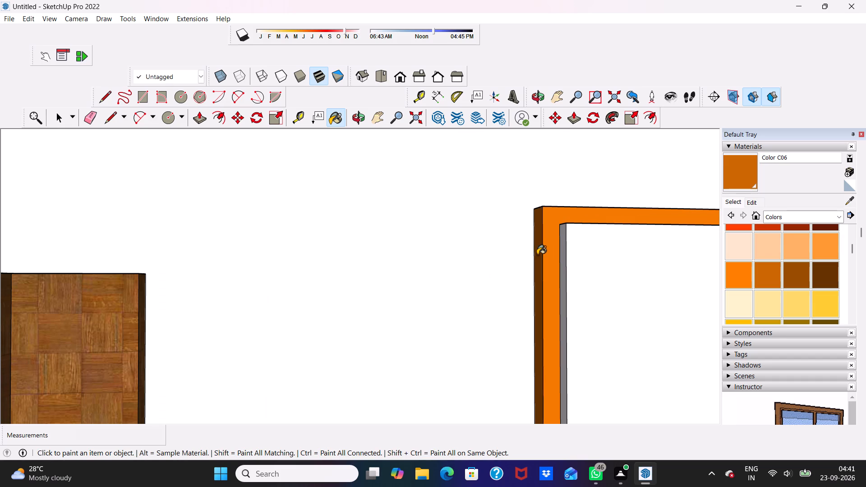
middle_click_drag(586, 269, 537, 271)
scroll(594, 264, "up", 3)
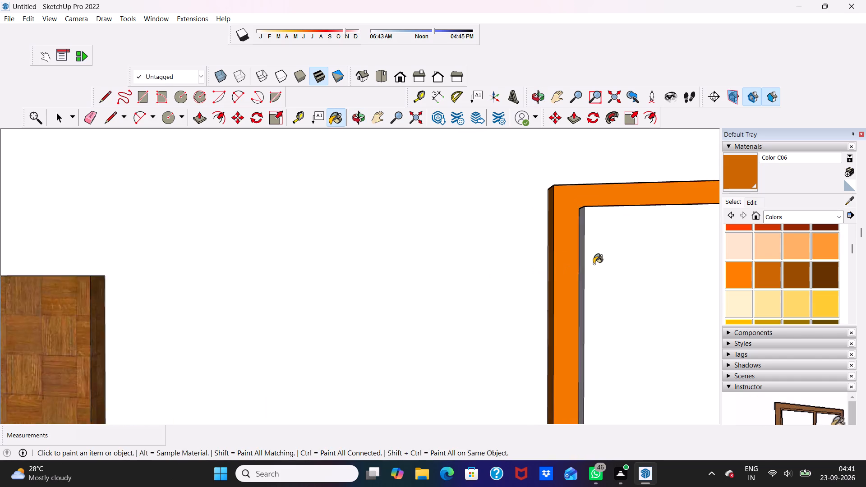
scroll(594, 264, "up", 3)
left_click(580, 267)
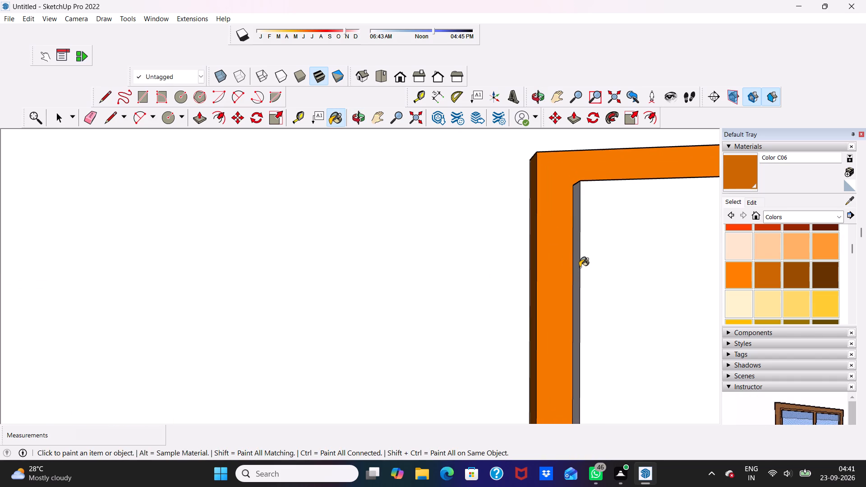
scroll(576, 260, "up", 5)
left_click(576, 260)
Paint the front face of the tall window frame between the two ground-floor wooden doors with Color A03.
scroll(574, 258, "down", 10)
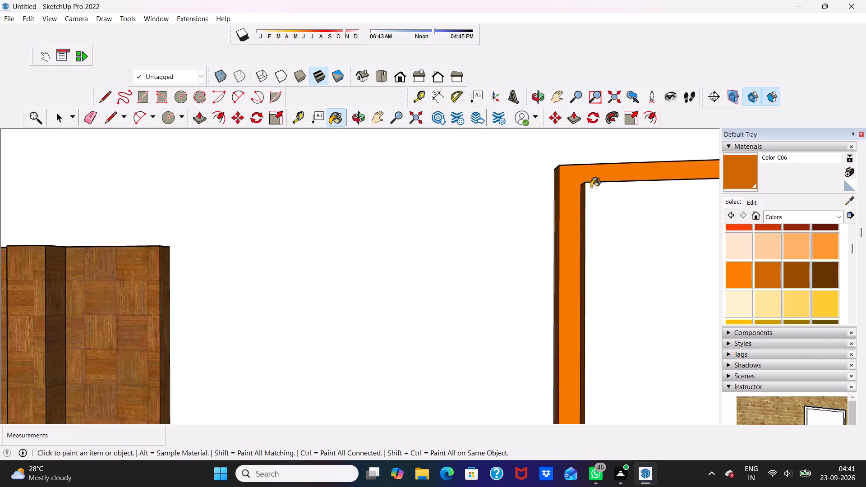
scroll(591, 187, "down", 17)
middle_click_drag(590, 187, 628, 303)
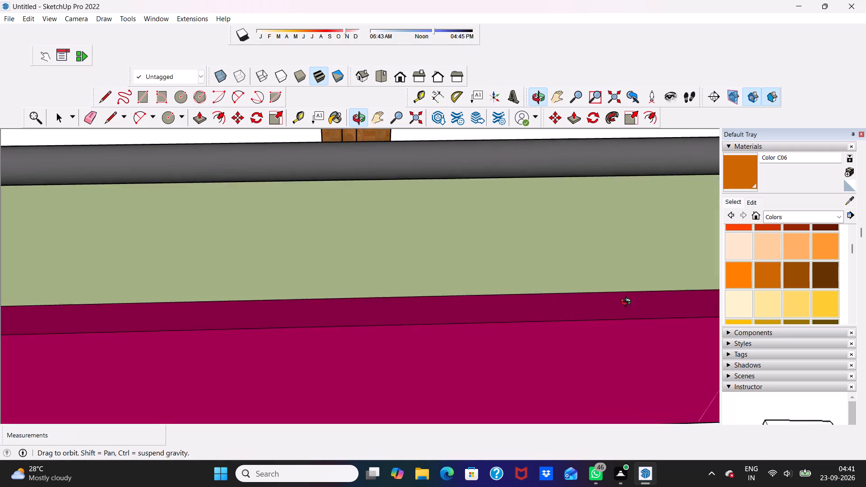
middle_click_drag(628, 303, 616, 296)
scroll(550, 205, "down", 12)
middle_click_drag(452, 238, 464, 138)
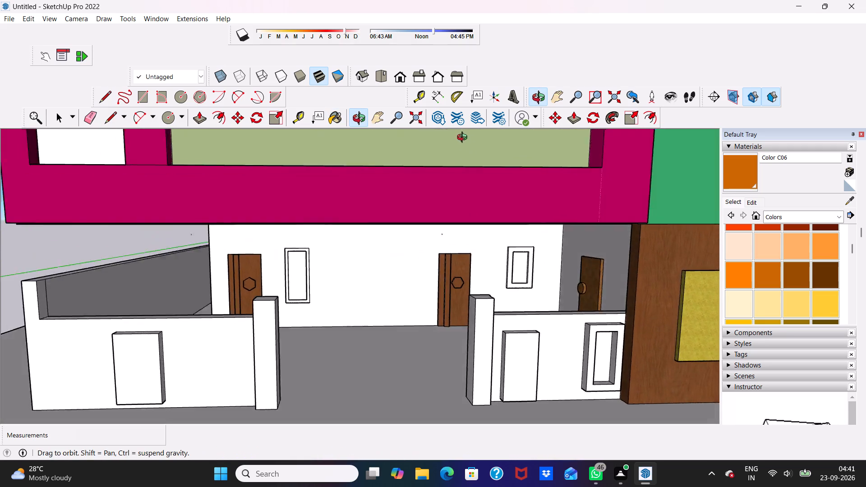
middle_click_drag(464, 138, 468, 140)
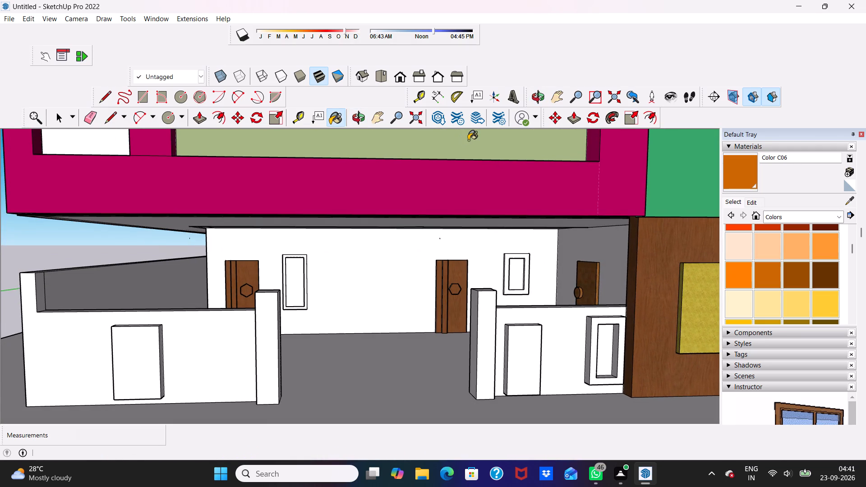
scroll(468, 140, "down", 3)
scroll(775, 289, "up", 4)
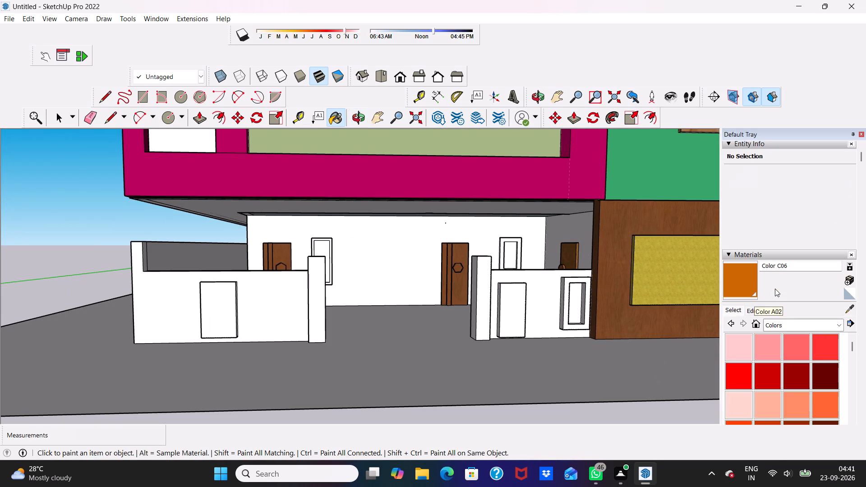
left_click(788, 348)
scroll(410, 250, "up", 4)
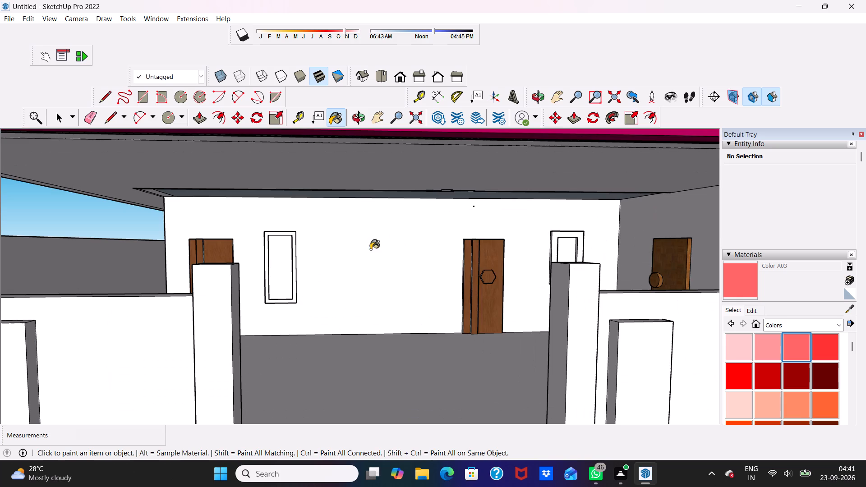
scroll(272, 248, "up", 5)
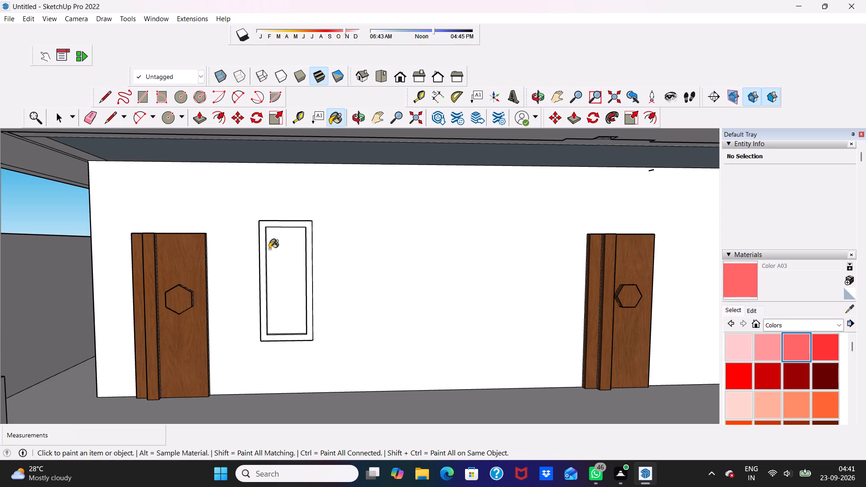
left_click(262, 255)
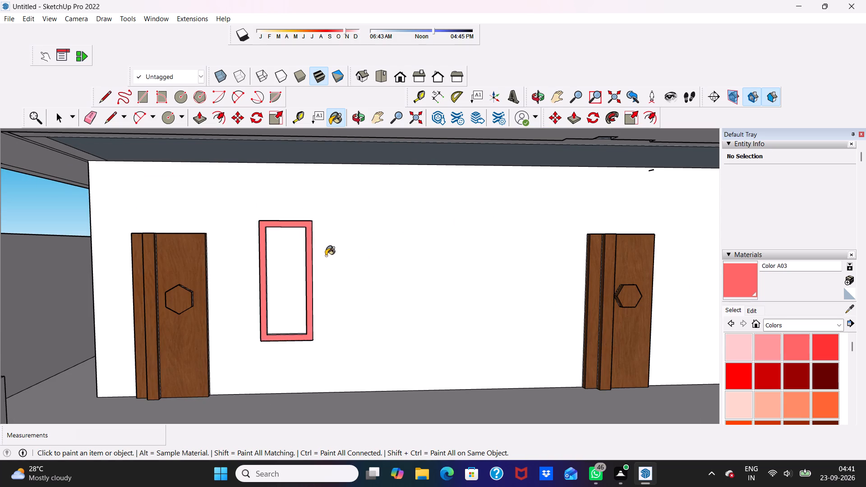
Paint both inner side jambs of the tall ground-floor window frame with Color A03.
middle_click_drag(327, 257, 370, 266)
scroll(253, 285, "up", 10)
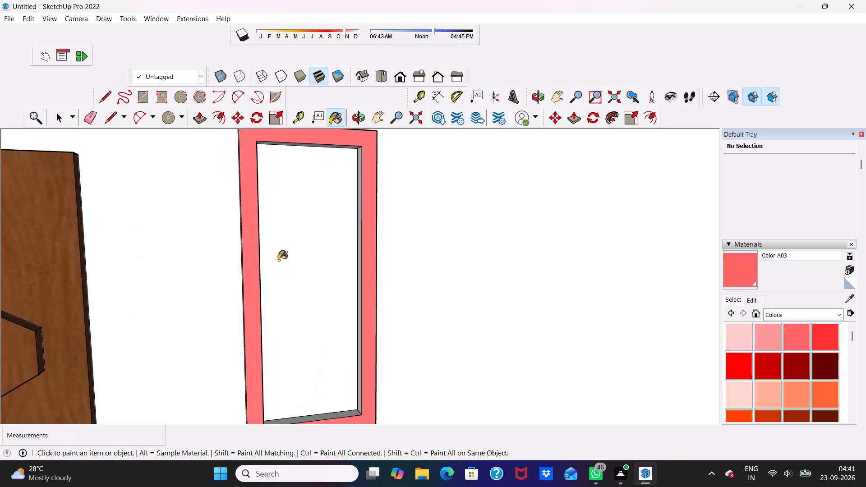
scroll(278, 260, "up", 1)
scroll(337, 253, "up", 5)
left_click(398, 252)
left_click(402, 255)
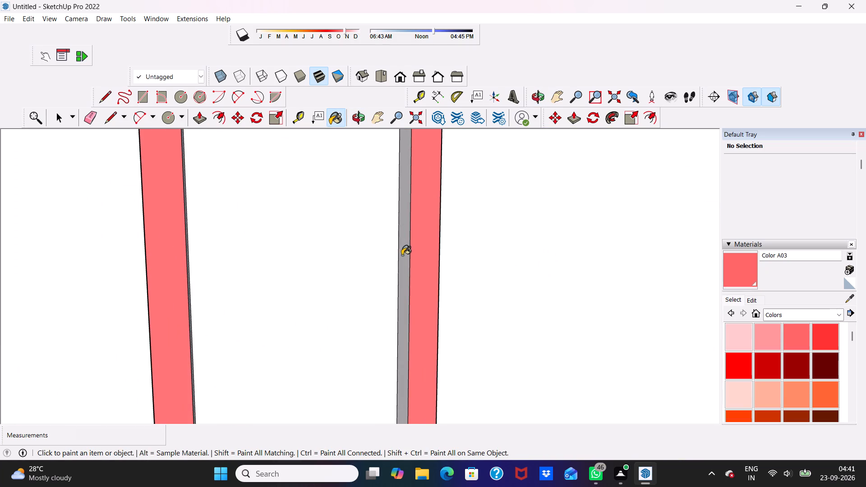
scroll(390, 240, "down", 1)
middle_click_drag(382, 235, 253, 242)
scroll(253, 242, "up", 4)
left_click(235, 251)
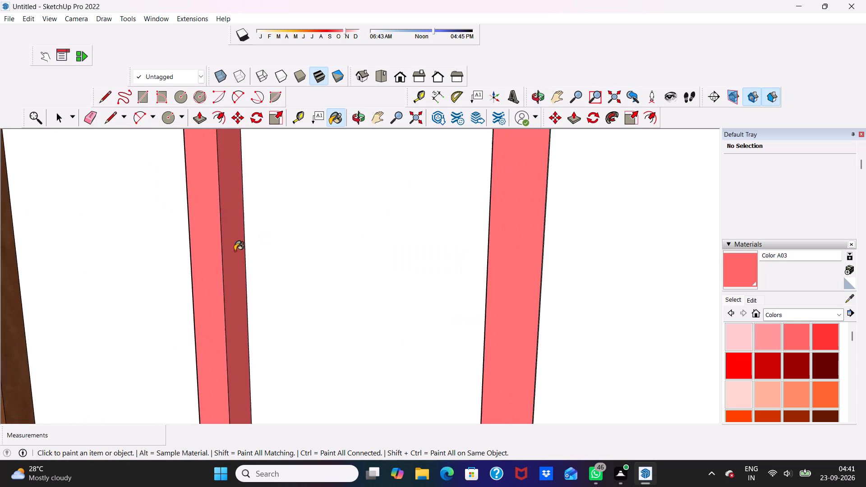
Paint the tall window frame's outer side edges, top edge and inner sill with Color A03.
scroll(234, 249, "down", 5)
scroll(381, 231, "up", 3)
left_click(413, 248)
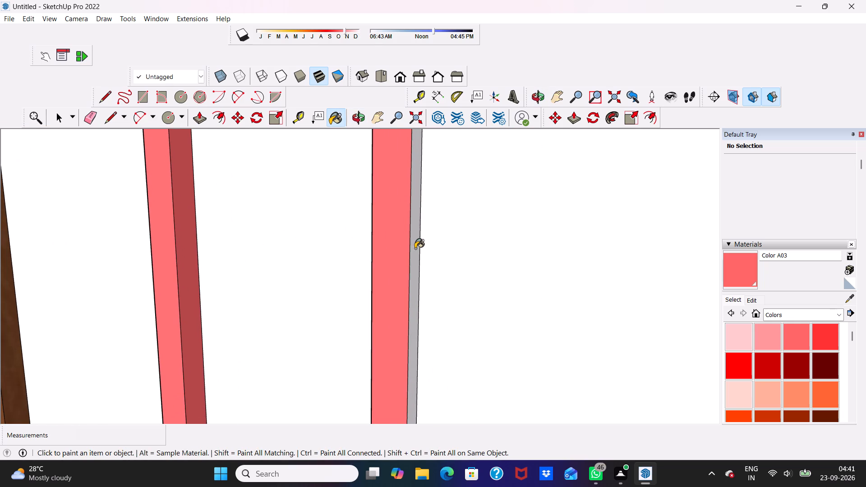
scroll(410, 228, "down", 10)
scroll(380, 364, "up", 4)
left_click(369, 394)
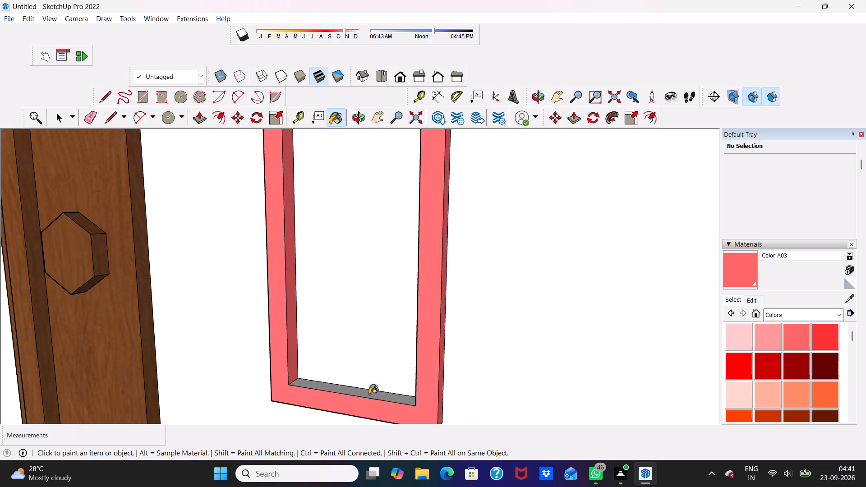
scroll(362, 339, "down", 5)
middle_click_drag(360, 335, 382, 409)
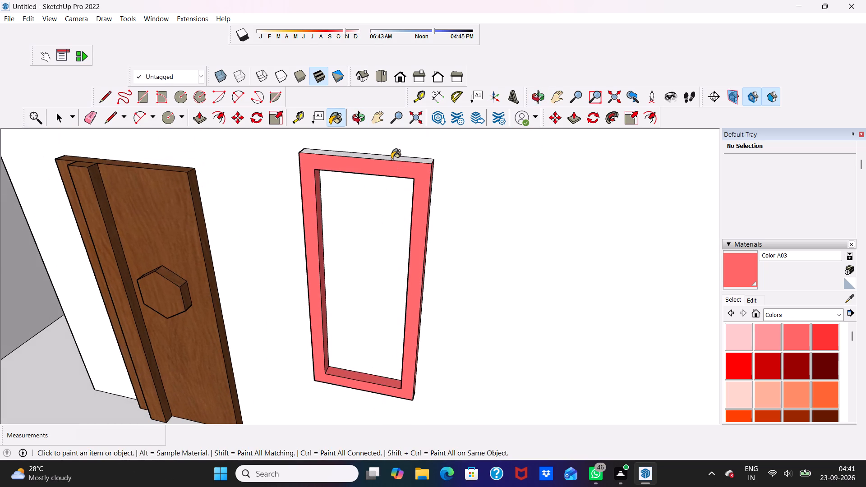
left_click(392, 159)
middle_click_drag(392, 159, 545, 101)
left_click(350, 243)
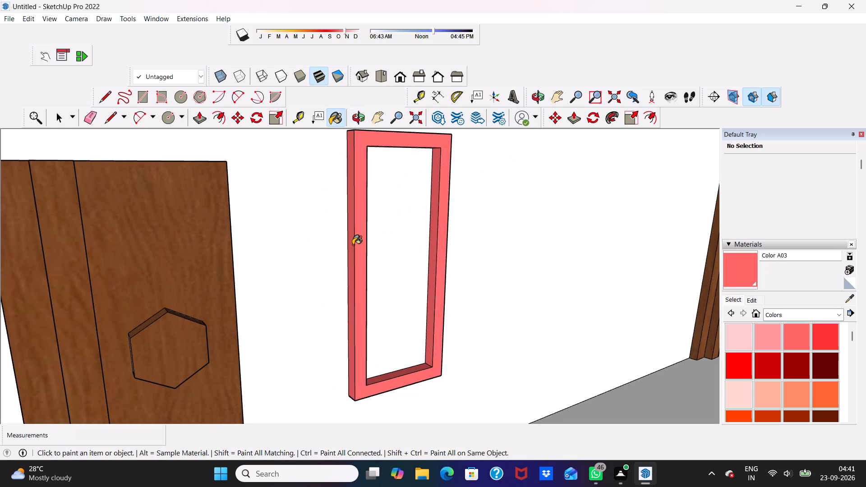
Paint the wide window frame beyond the second ground-floor wooden door with Color A03: its front face and the inner jamb farther from the door.
scroll(367, 198, "down", 9)
middle_click_drag(378, 211, 270, 216)
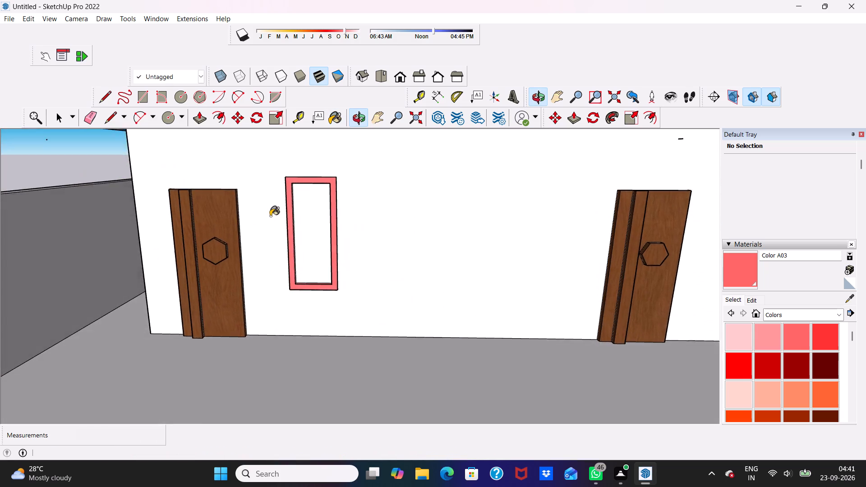
scroll(270, 216, "up", 1)
scroll(270, 216, "down", 6)
scroll(590, 217, "up", 6)
left_click(590, 217)
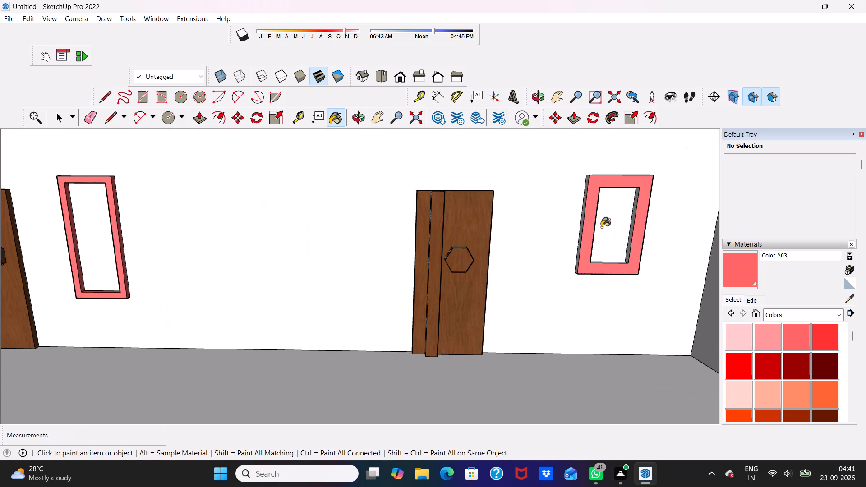
scroll(607, 227, "up", 8)
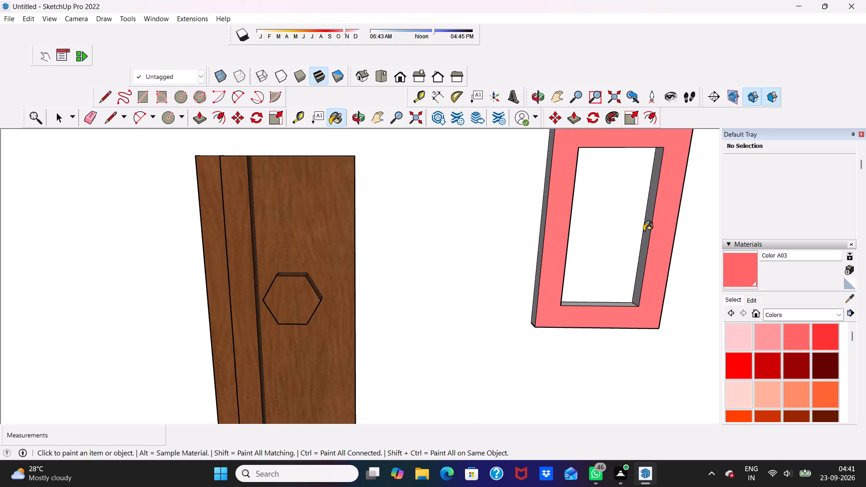
left_click(644, 231)
scroll(622, 281, "up", 2)
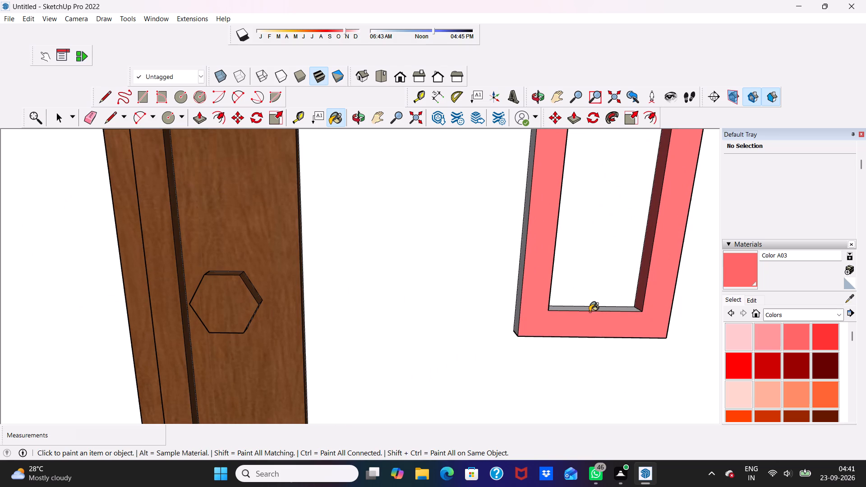
left_click(585, 306)
Paint that frame's inner jamb nearer the wooden door and its inner sill with Color A03, undoing the accidental fill of the wall.
middle_click_drag(569, 254, 458, 249)
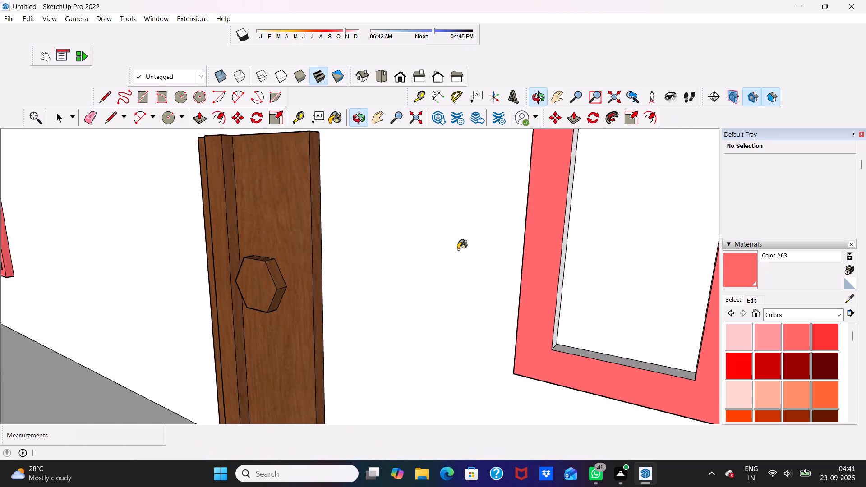
scroll(508, 271, "up", 4)
left_click(594, 264)
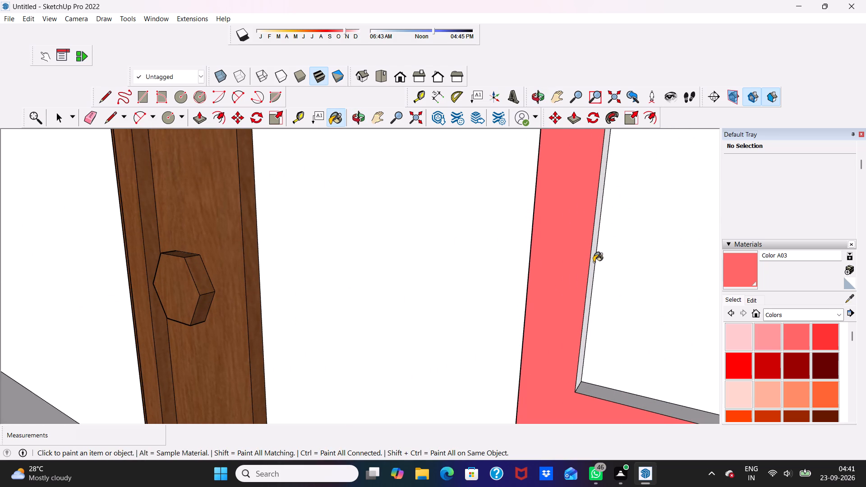
left_click(590, 253)
scroll(590, 231, "up", 4)
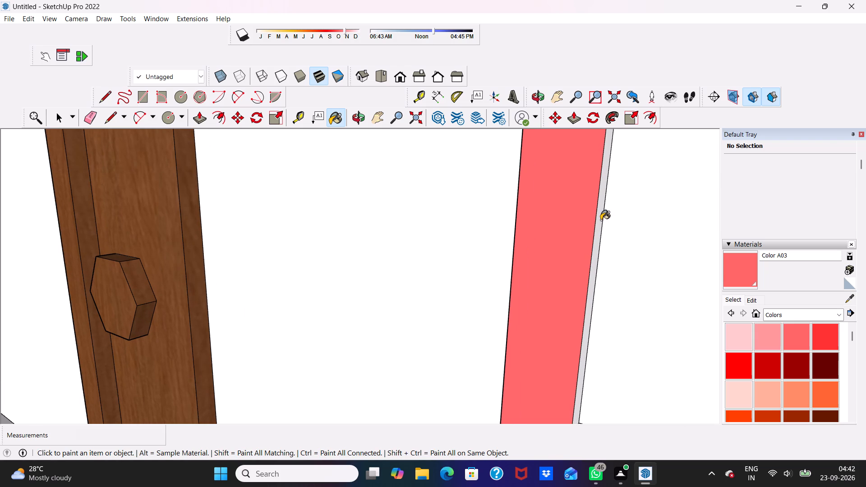
left_click_drag(601, 220, 633, 157)
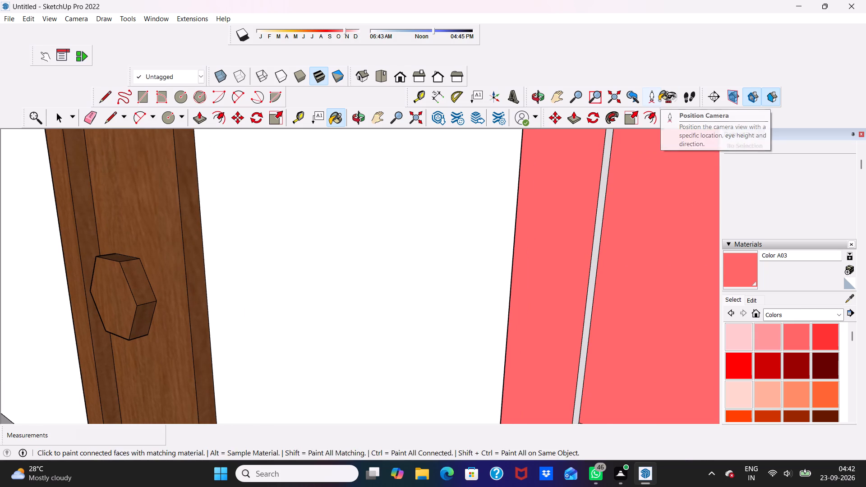
key("ctrl+z")
scroll(542, 74, "down", 4)
scroll(609, 215, "up", 5)
left_click(588, 238)
scroll(578, 222, "down", 6)
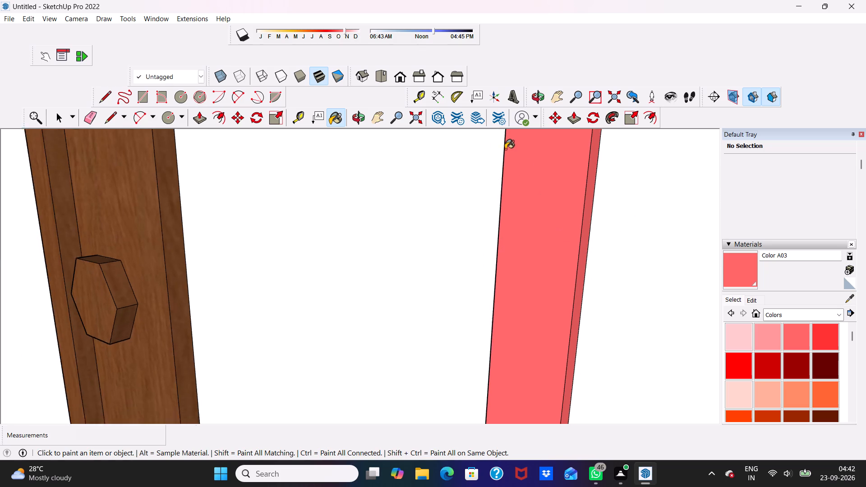
scroll(505, 149, "down", 8)
scroll(563, 264, "up", 3)
left_click(548, 301)
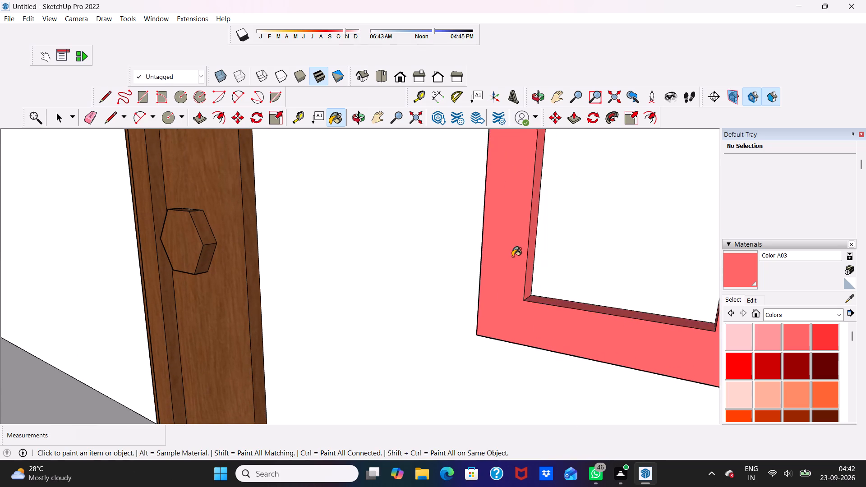
Paint the same window frame's two outer side edges and its top edge with Color A03.
scroll(512, 257, "down", 15)
scroll(560, 185, "up", 5)
scroll(619, 203, "up", 2)
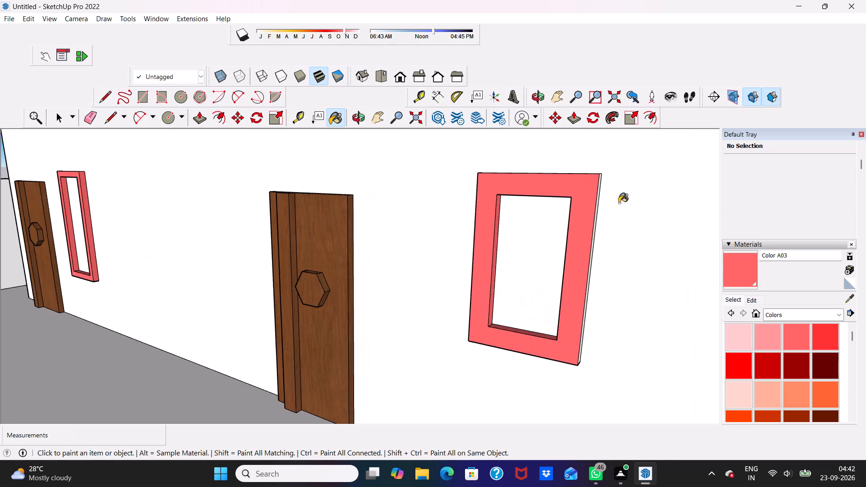
scroll(619, 203, "up", 9)
left_click(563, 227)
middle_click_drag(530, 208, 552, 280)
left_click(523, 173)
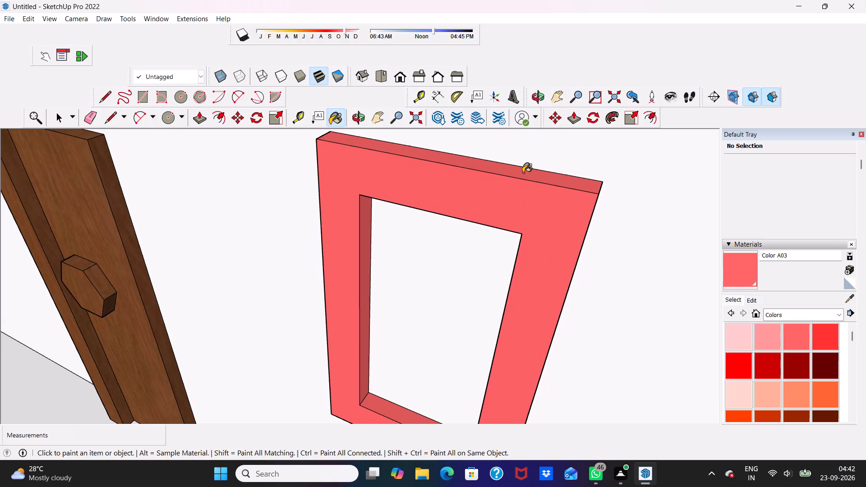
middle_click_drag(516, 179, 673, 136)
scroll(359, 230, "down", 4)
middle_click_drag(324, 231, 331, 226)
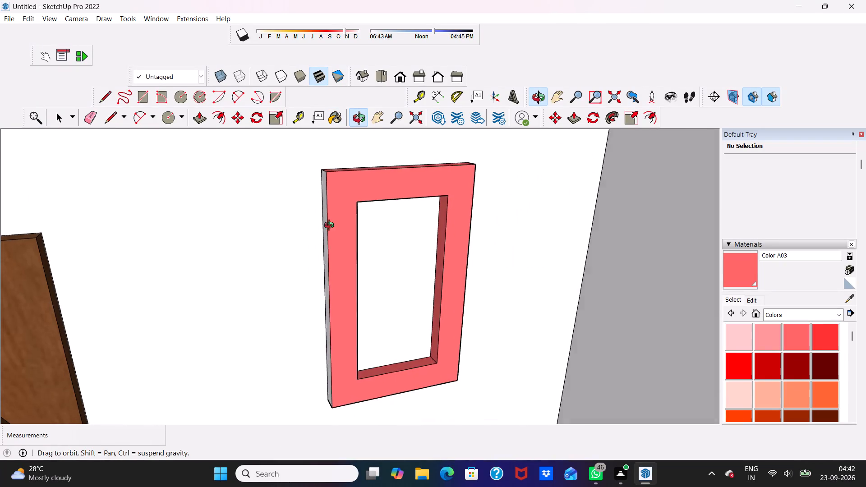
middle_click_drag(331, 226, 392, 171)
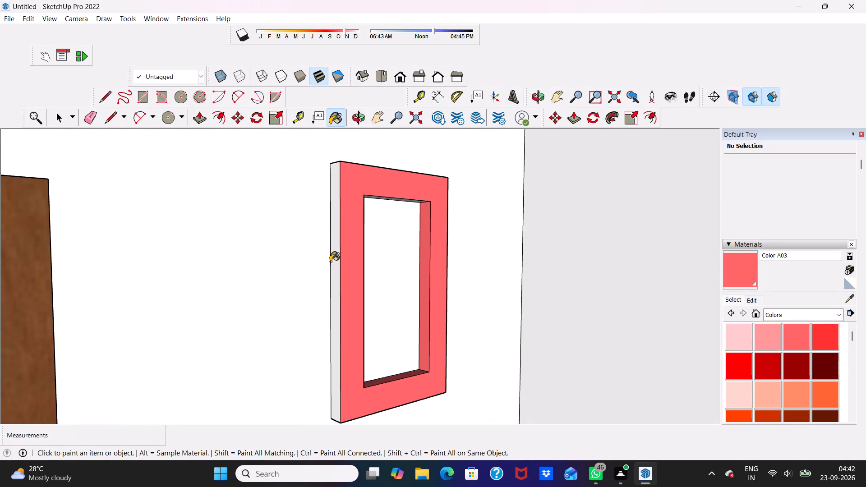
left_click(332, 262)
Paint the underside of the same window frame with Color A03.
scroll(332, 262, "down", 1)
middle_click_drag(332, 262, 300, 101)
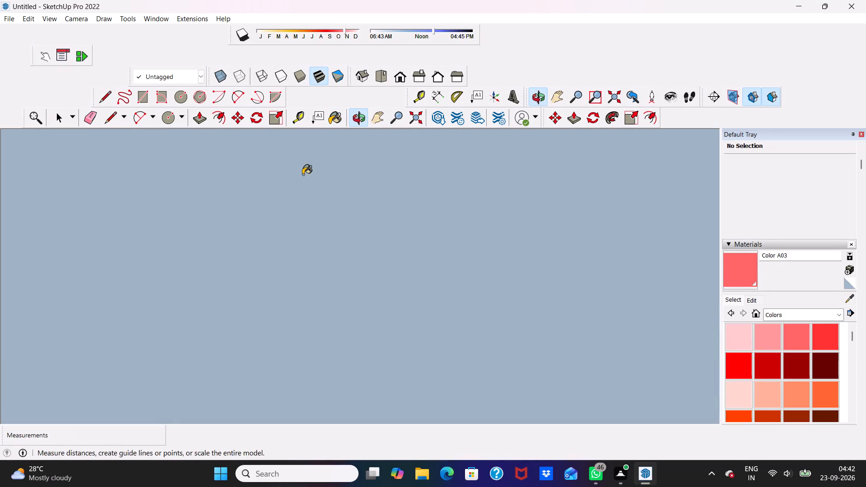
middle_click_drag(303, 175, 221, 335)
scroll(236, 283, "down", 2)
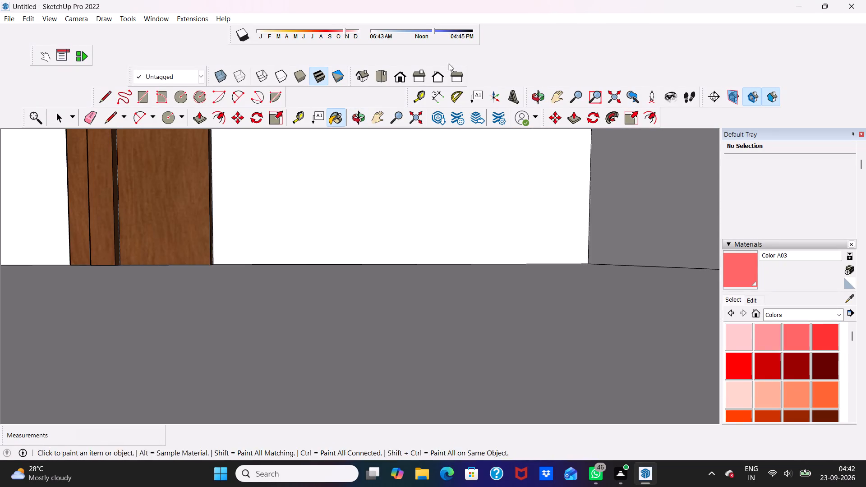
left_click(400, 69)
scroll(376, 132, "down", 4)
middle_click_drag(325, 301, 324, 300)
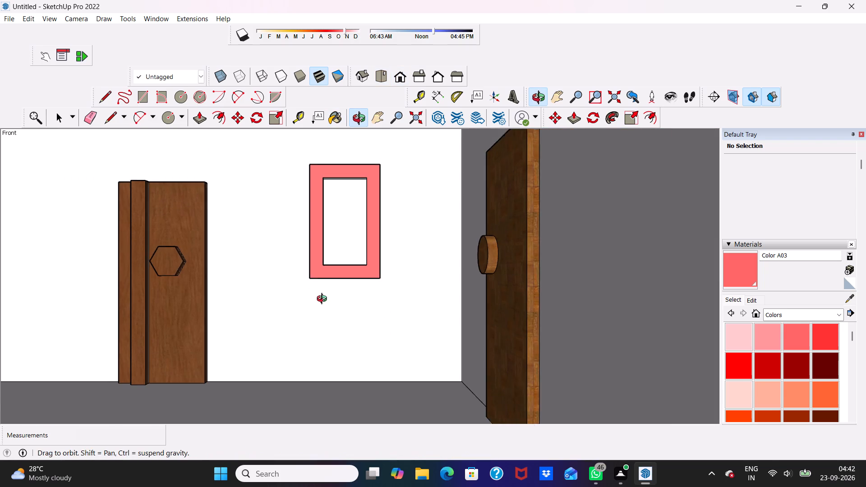
middle_click_drag(324, 300, 347, 252)
middle_click_drag(354, 275, 354, 305)
scroll(327, 228, "up", 11)
left_click(332, 193)
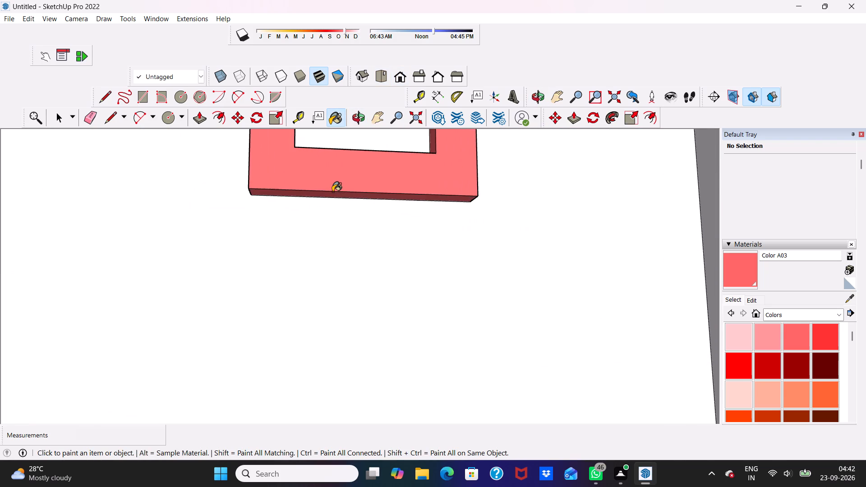
Examine the building's ground-floor front and boundary wall for parts that are still unpainted.
scroll(332, 192, "down", 13)
middle_click(332, 191)
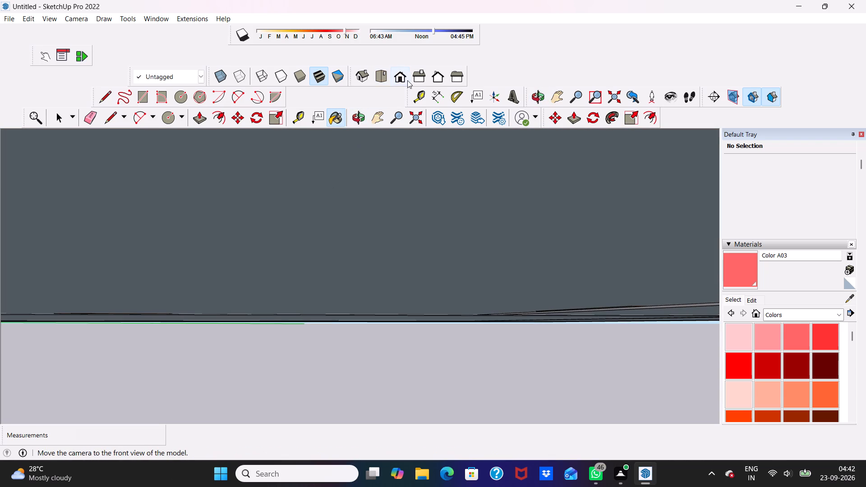
left_click(402, 74)
scroll(372, 136, "down", 5)
scroll(298, 213, "down", 9)
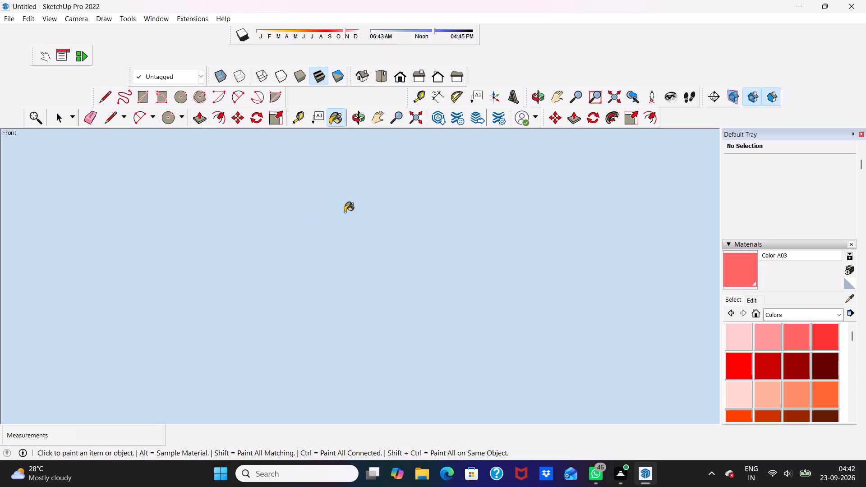
scroll(345, 212, "down", 20)
scroll(345, 212, "down", 3)
scroll(393, 202, "down", 4)
scroll(392, 202, "down", 20)
scroll(392, 202, "down", 11)
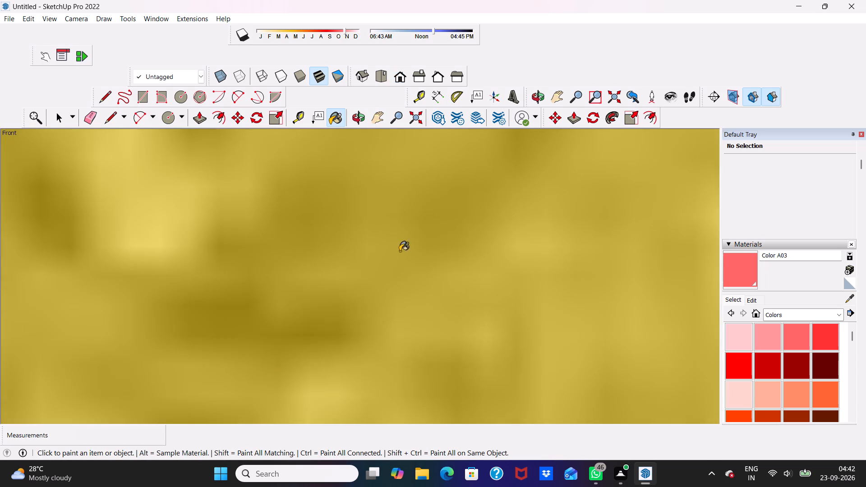
scroll(400, 251, "down", 20)
scroll(400, 251, "down", 14)
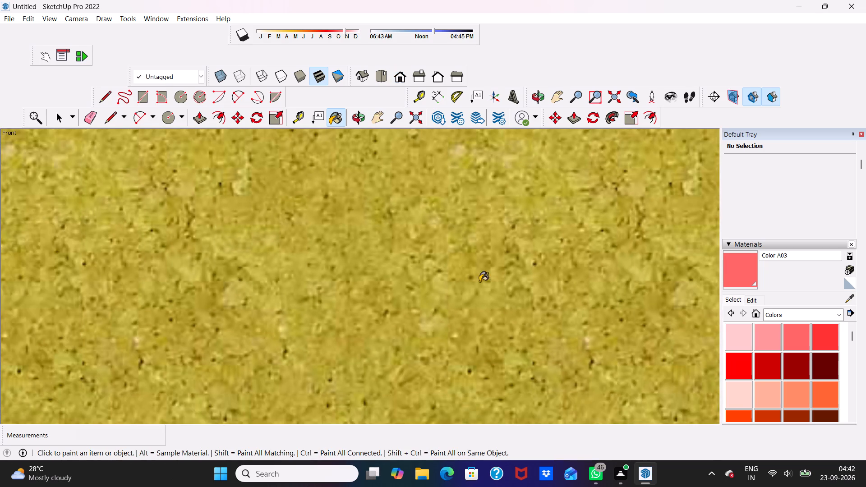
scroll(479, 281, "down", 20)
scroll(479, 281, "down", 14)
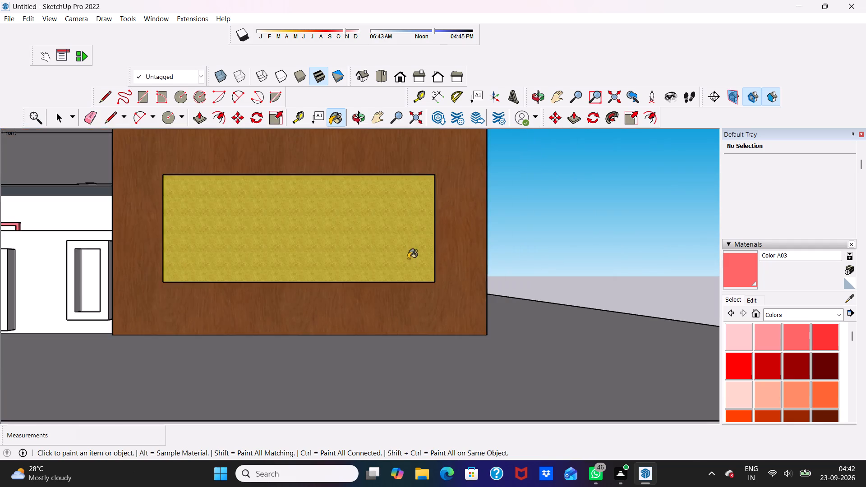
scroll(408, 259, "down", 4)
scroll(459, 260, "down", 5)
scroll(233, 269, "down", 3)
middle_click_drag(246, 272, 403, 307)
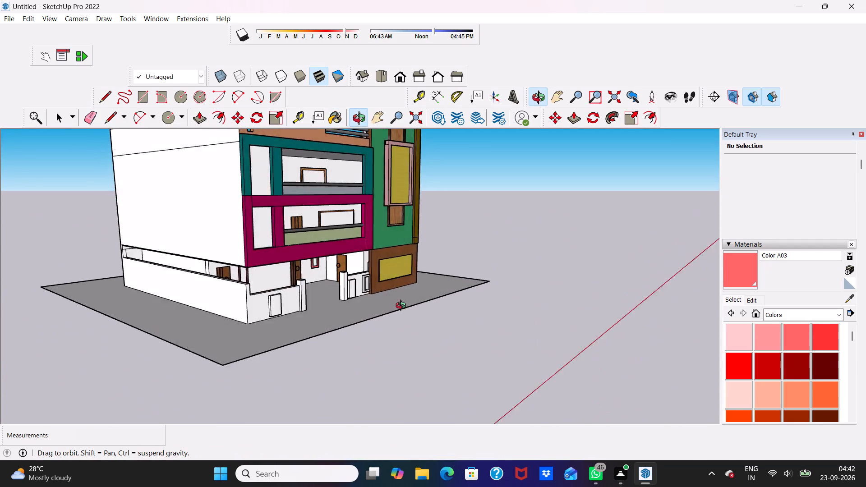
middle_click_drag(403, 307, 304, 291)
scroll(304, 291, "up", 4)
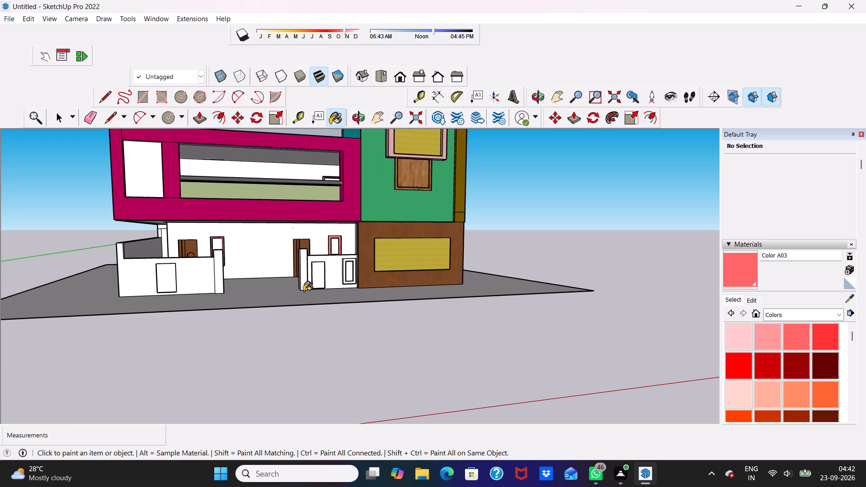
key("space")
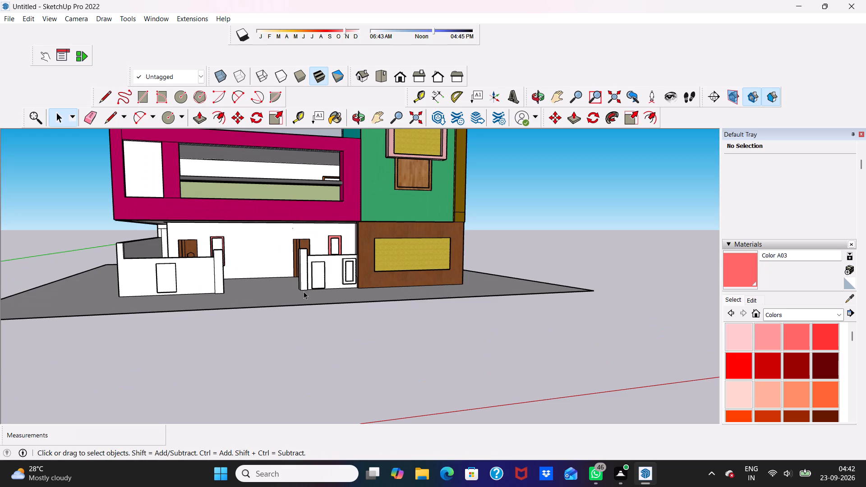
scroll(235, 188, "up", 6)
scroll(248, 266, "down", 1)
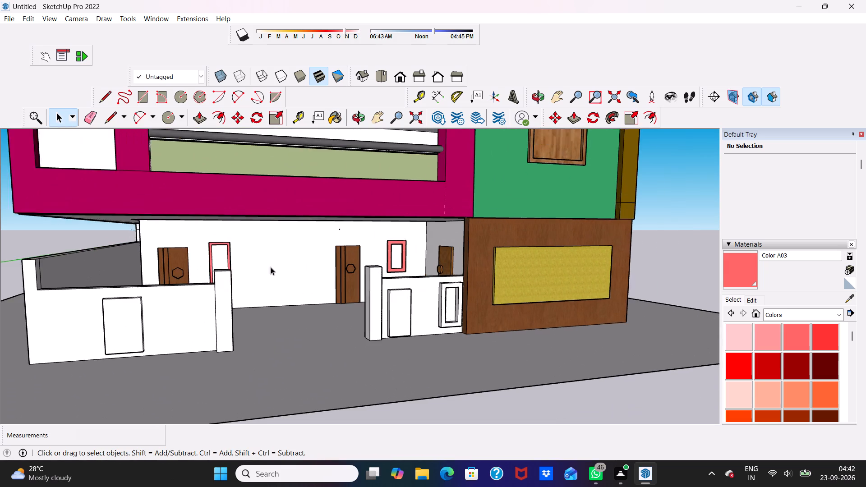
Paint the front face of the raised frame on the low boundary wall beside the wood-clad block with Color M05.
scroll(271, 267, "down", 1)
scroll(776, 386, "down", 3)
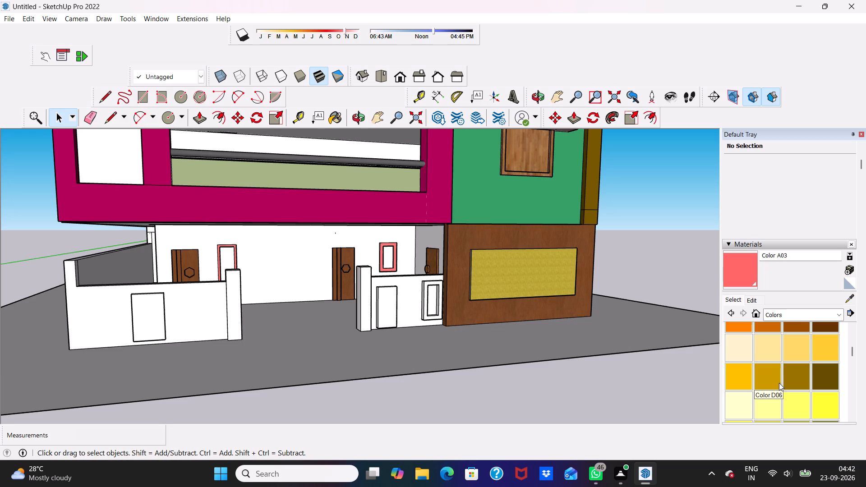
scroll(787, 381, "down", 8)
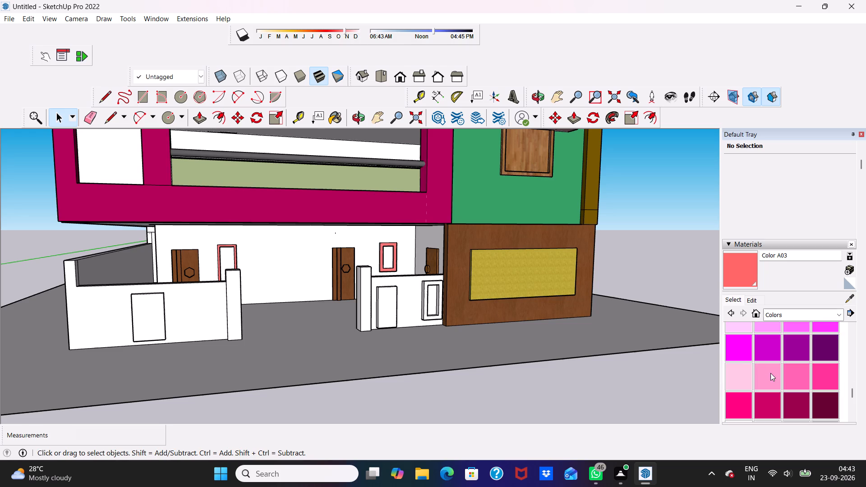
scroll(771, 372, "down", 4)
scroll(778, 308, "up", 1)
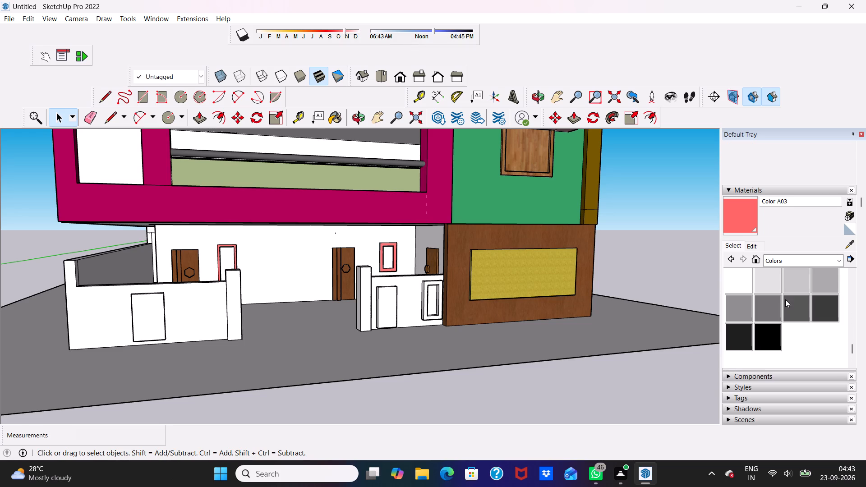
left_click(766, 304)
scroll(414, 353, "up", 6)
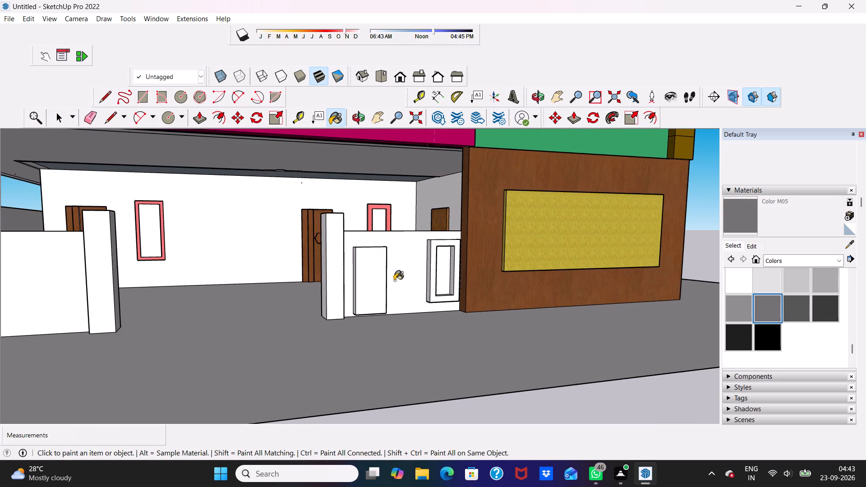
scroll(416, 275, "up", 6)
left_click(450, 289)
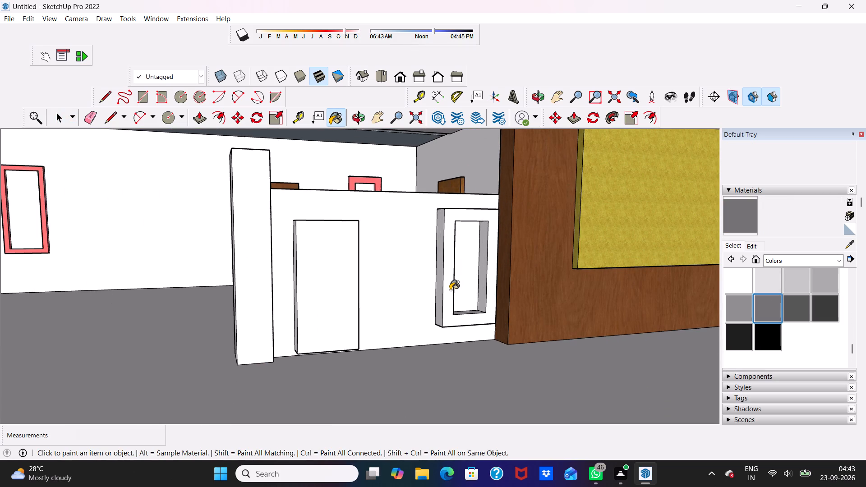
scroll(450, 290, "up", 6)
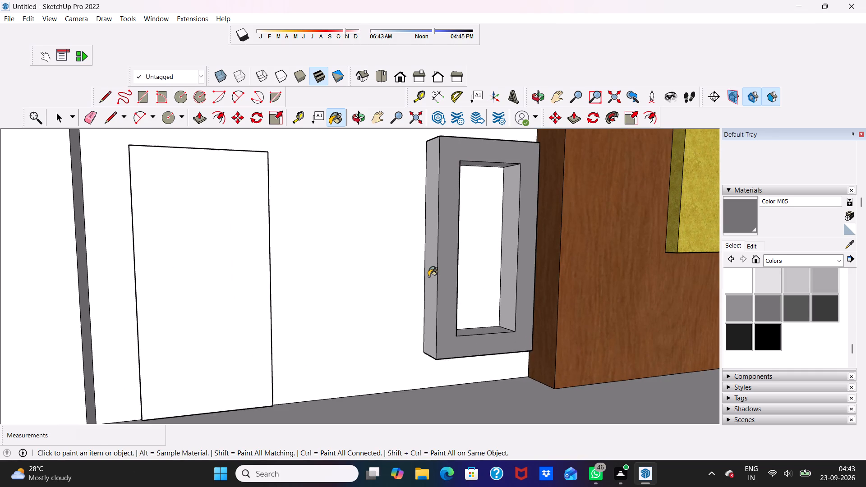
Paint the boundary-wall frame's outer side edge and the side and bottom faces inside its opening with Color M05.
left_click(428, 276)
middle_click_drag(426, 279, 292, 293)
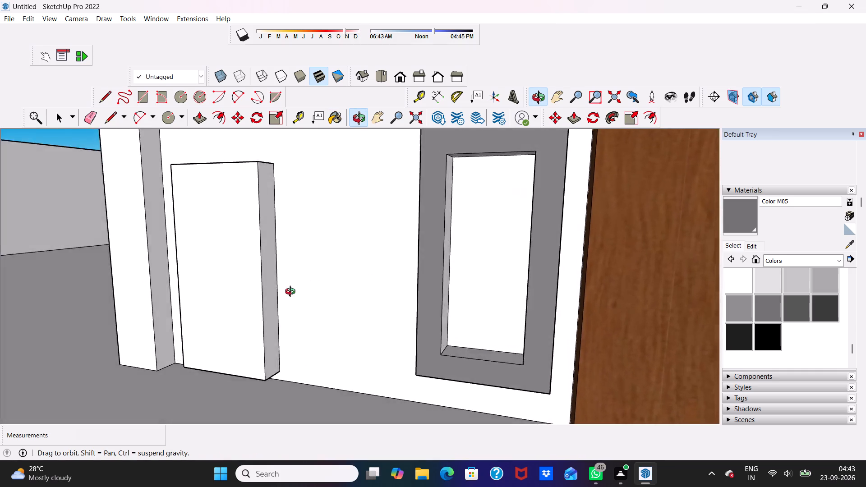
middle_click_drag(292, 293, 166, 324)
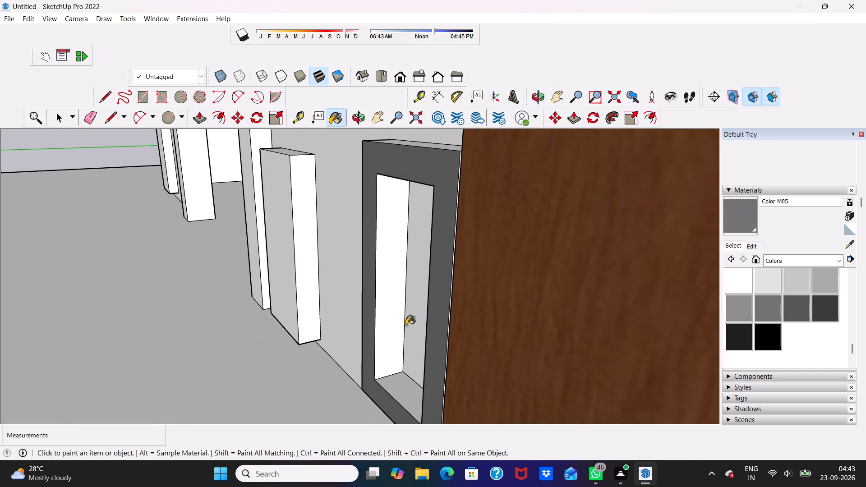
left_click(387, 313)
left_click(392, 391)
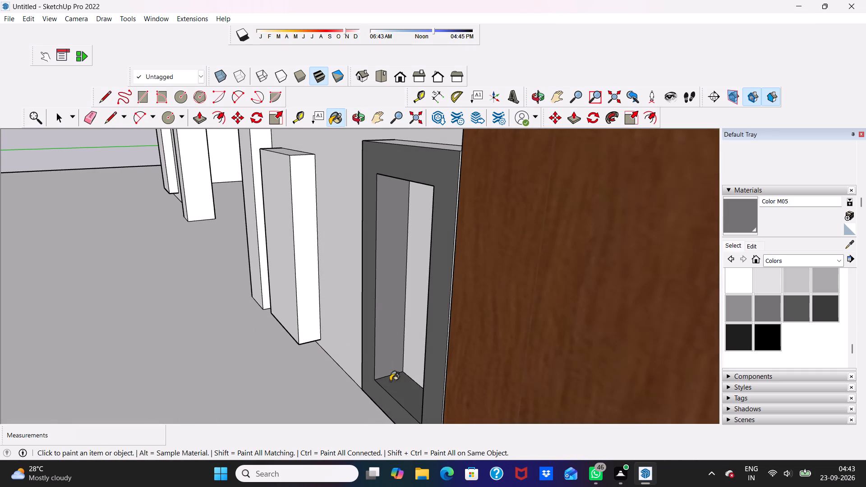
middle_click_drag(371, 354, 553, 320)
scroll(547, 312, "up", 5)
left_click(544, 304)
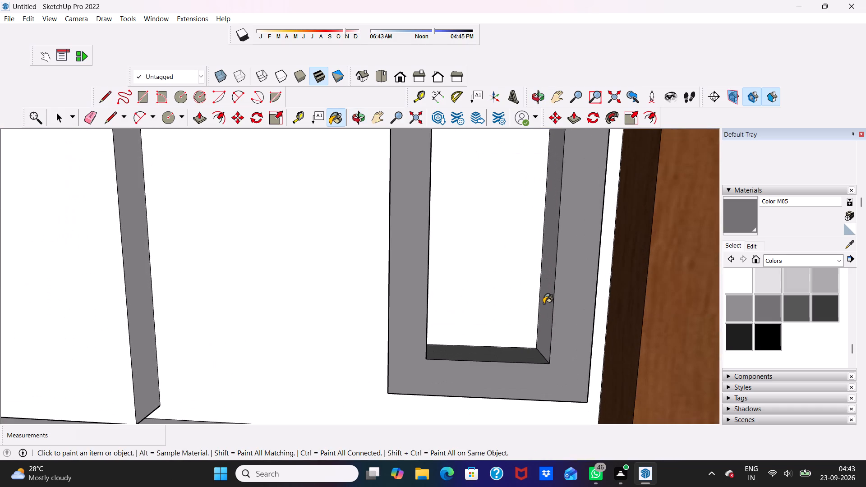
Paint the same frame's outer side facing the wood-clad block and its top face with Color M05.
scroll(544, 303, "down", 1)
middle_click_drag(544, 303, 390, 299)
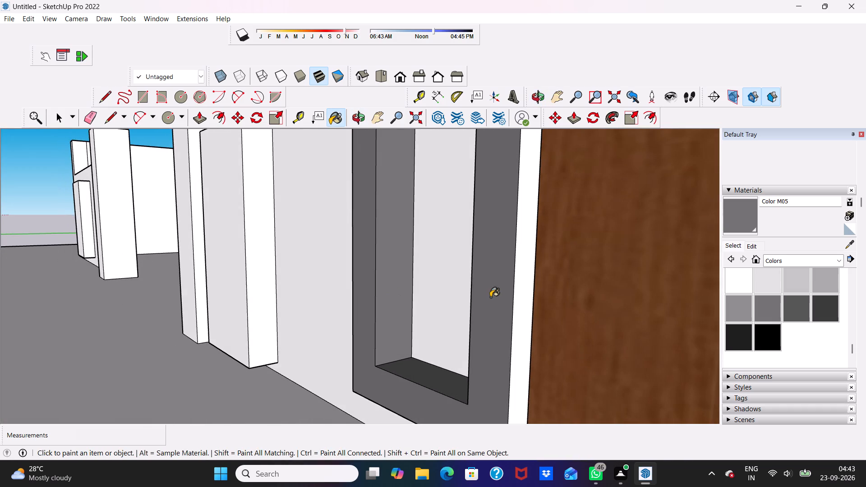
left_click(521, 297)
middle_click_drag(473, 273, 522, 349)
scroll(466, 287, "down", 9)
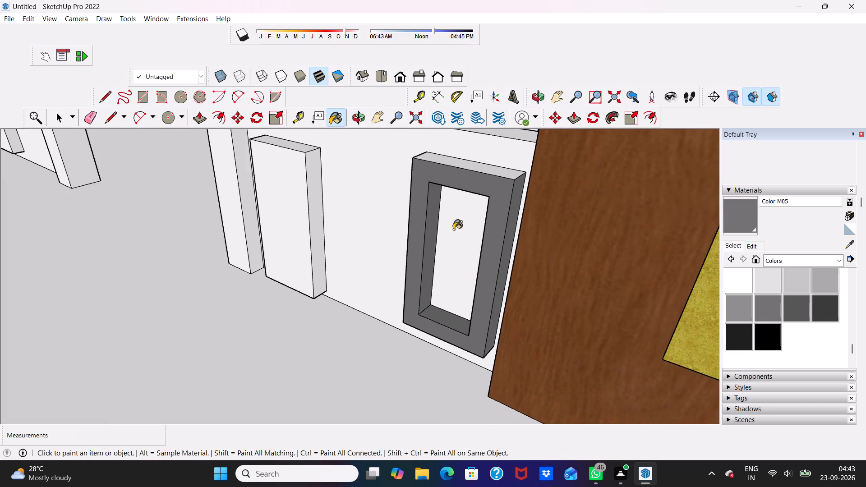
scroll(458, 193, "up", 2)
left_click(470, 176)
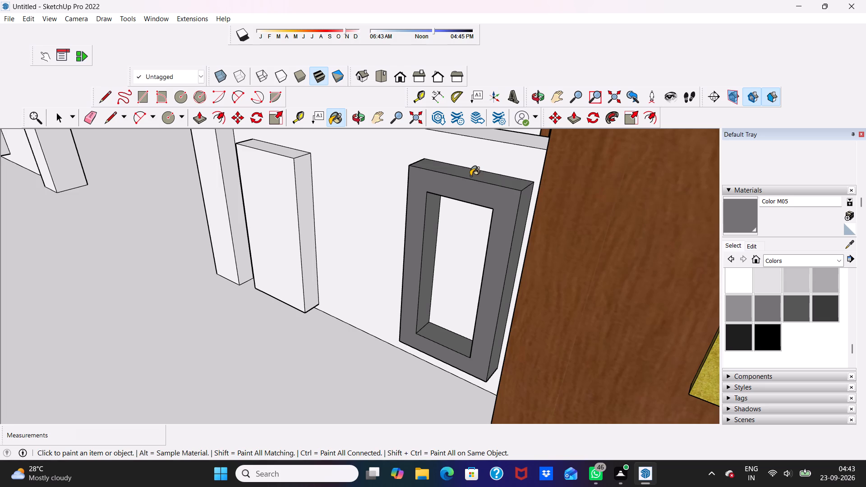
Paint the front of the raised rectangular panel beside the grey frame on the boundary wall with Wood Board Cork.
middle_click_drag(470, 176, 613, 123)
scroll(484, 192, "down", 3)
scroll(463, 202, "up", 1)
scroll(438, 209, "down", 2)
middle_click_drag(307, 271, 325, 243)
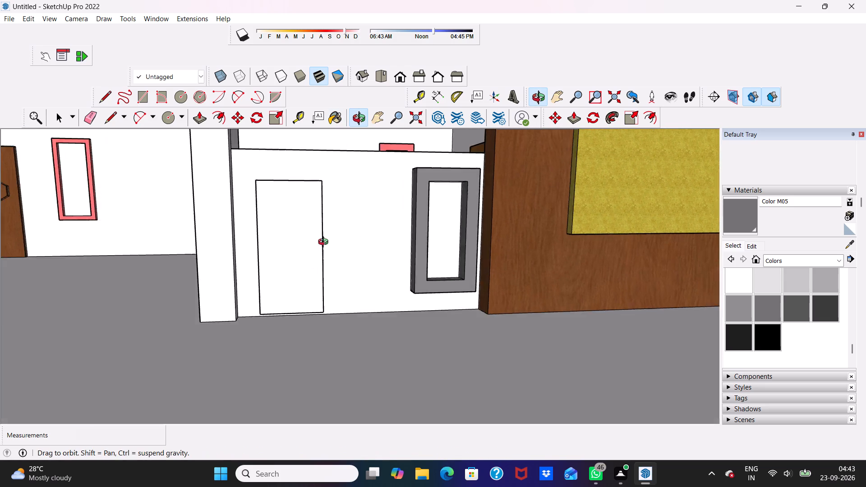
middle_click_drag(325, 243, 301, 226)
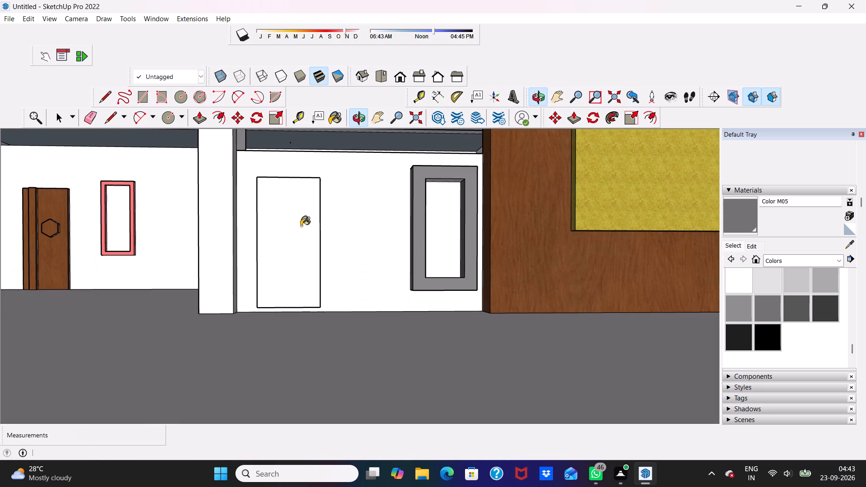
left_click(840, 261)
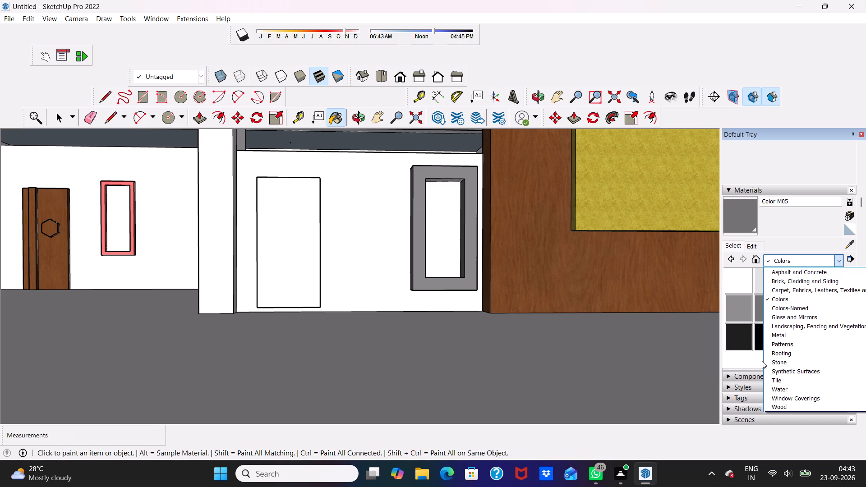
left_click(770, 410)
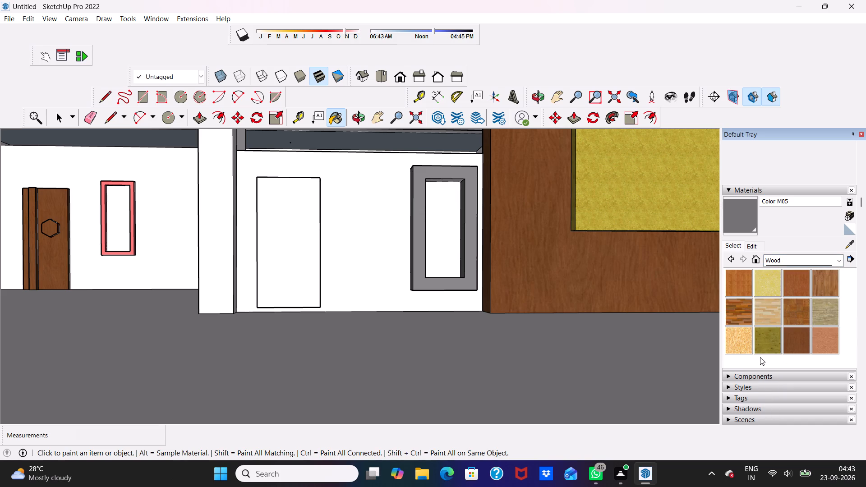
left_click(772, 276)
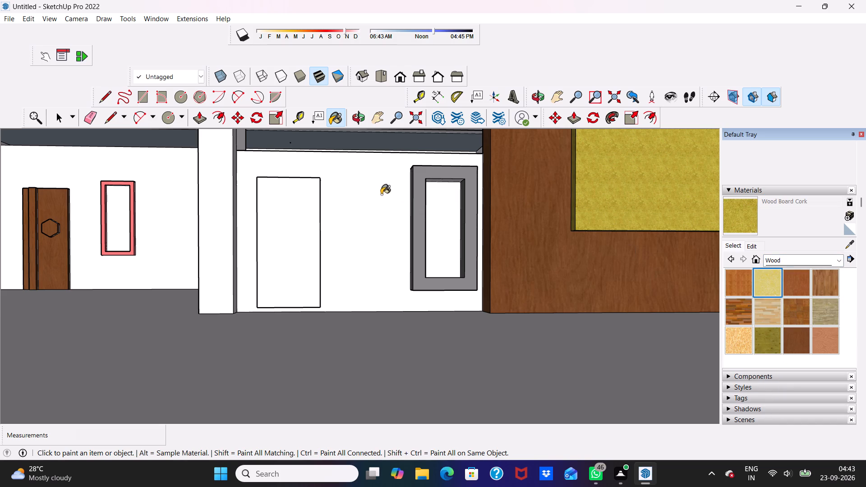
scroll(112, 220, "up", 2)
left_click_drag(373, 248, 369, 237)
Paint both side edges of the same raised panel with Wood Board Cork.
middle_click_drag(338, 195, 477, 246)
scroll(396, 218, "up", 4)
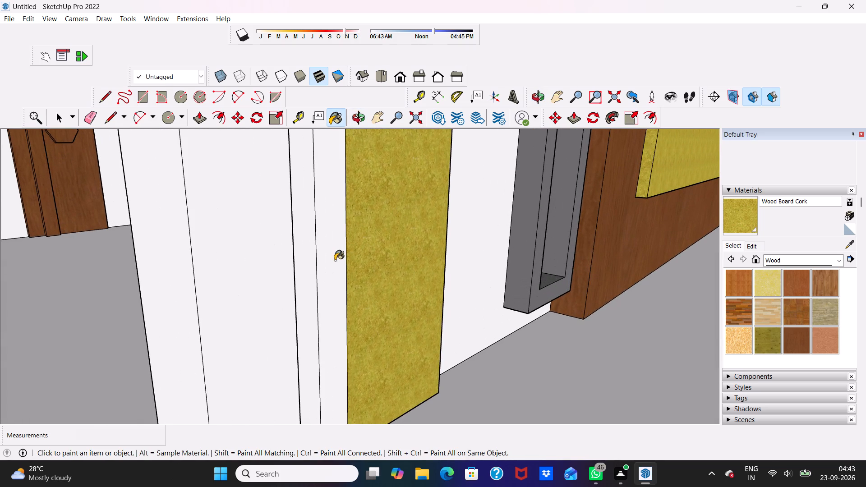
left_click(335, 260)
middle_click_drag(335, 263, 172, 266)
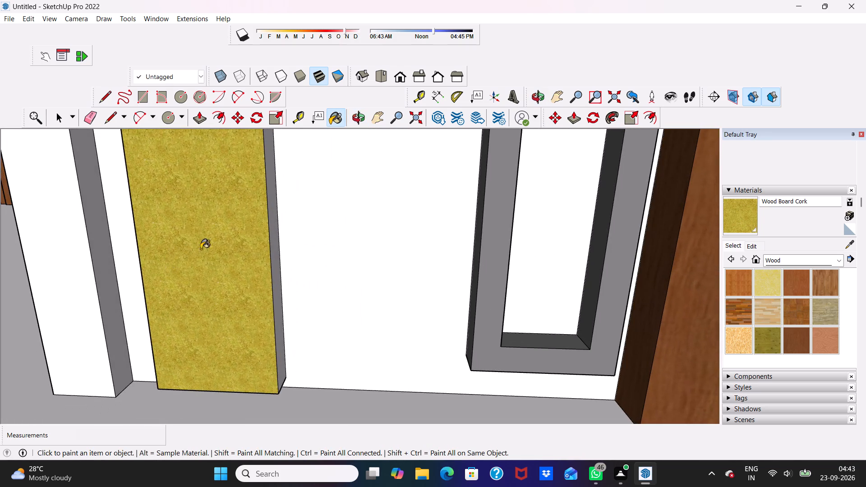
scroll(255, 243, "up", 5)
left_click(290, 271)
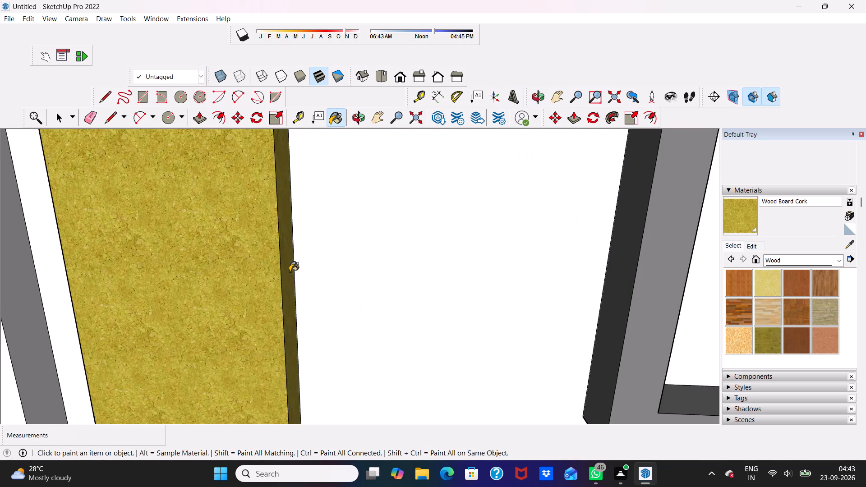
Paint the top edge of the same raised panel with Wood Board Cork.
scroll(283, 270, "down", 3)
middle_click_drag(238, 256, 280, 146)
scroll(280, 146, "up", 1)
scroll(244, 192, "down", 6)
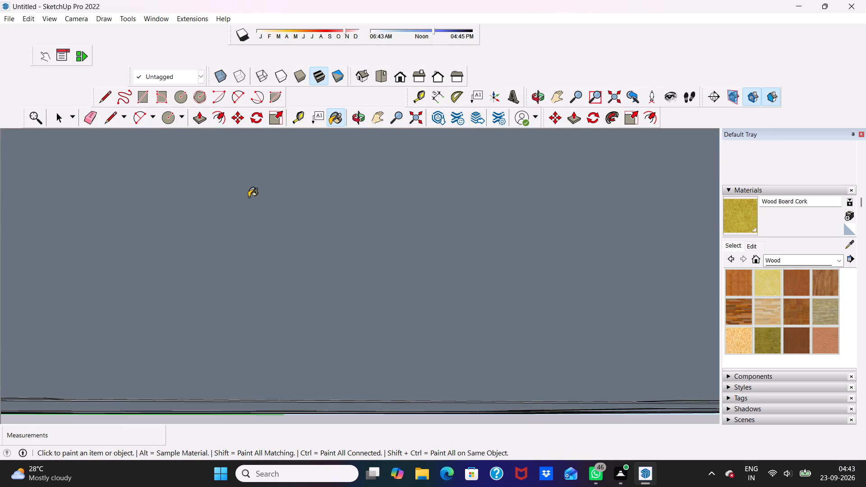
scroll(182, 275, "down", 5)
left_click(401, 78)
scroll(276, 260, "down", 5)
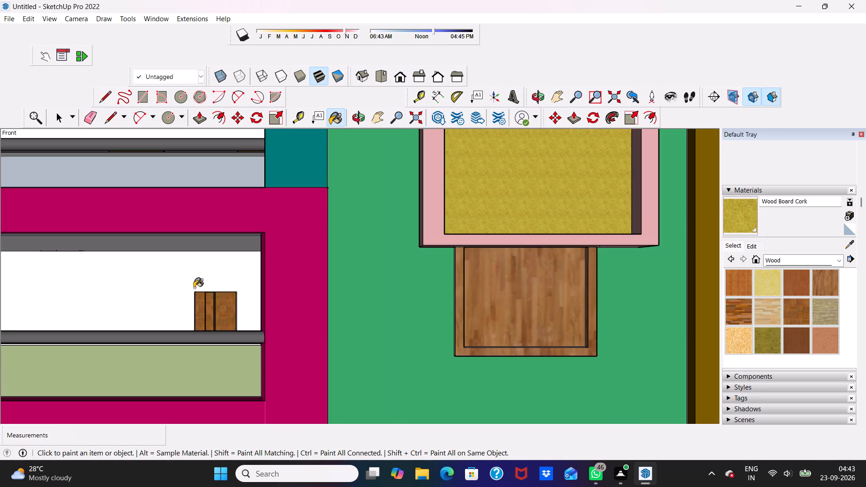
scroll(231, 270, "down", 10)
middle_click_drag(237, 317, 250, 386)
scroll(250, 386, "up", 5)
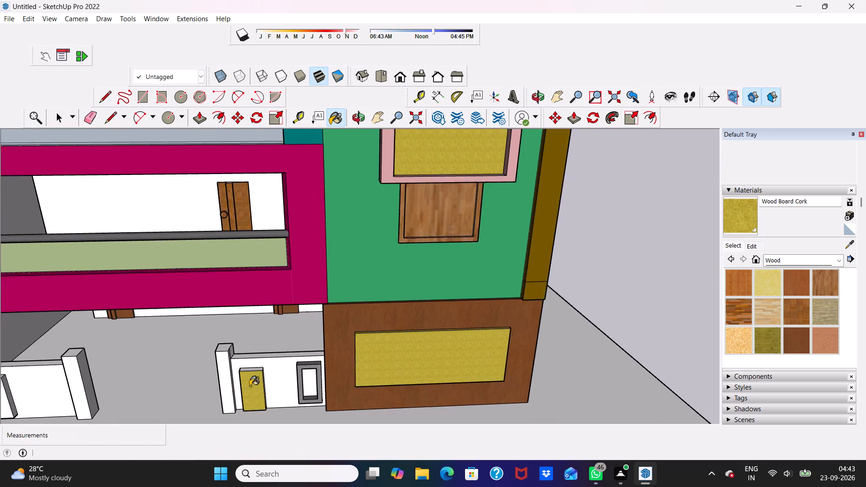
scroll(250, 386, "up", 9)
left_click(257, 364)
scroll(257, 364, "up", 6)
Paint the front of the raised panel on the other boundary-wall section, across the entrance gap, with Wood Board Cork.
middle_click_drag(257, 364, 195, 353)
middle_click_drag(234, 361, 353, 251)
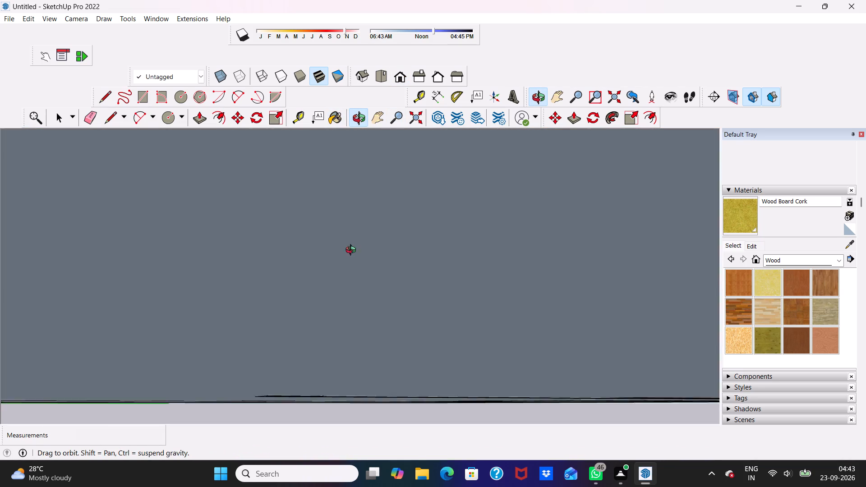
middle_click_drag(353, 251, 329, 280)
scroll(329, 280, "up", 1)
scroll(328, 278, "down", 18)
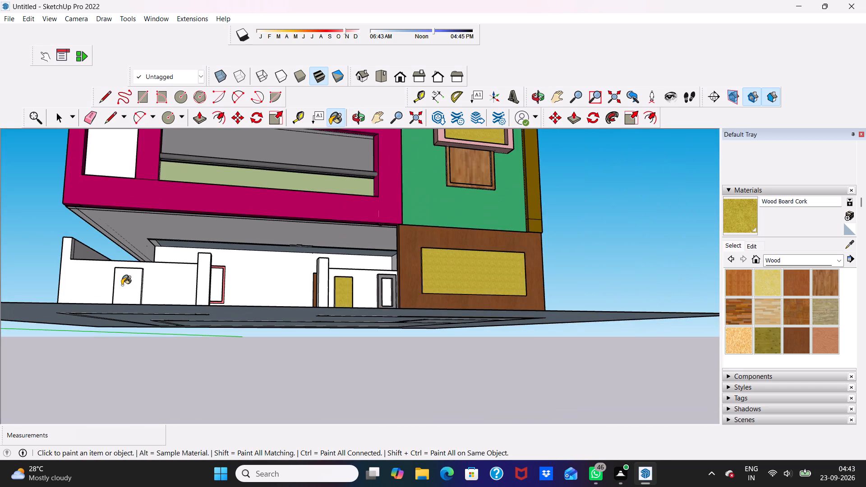
scroll(121, 284, "up", 6)
left_click(124, 282)
Paint the top edge and both side edges of that second raised panel with Wood Board Cork.
middle_click_drag(124, 282, 182, 322)
scroll(173, 338, "up", 3)
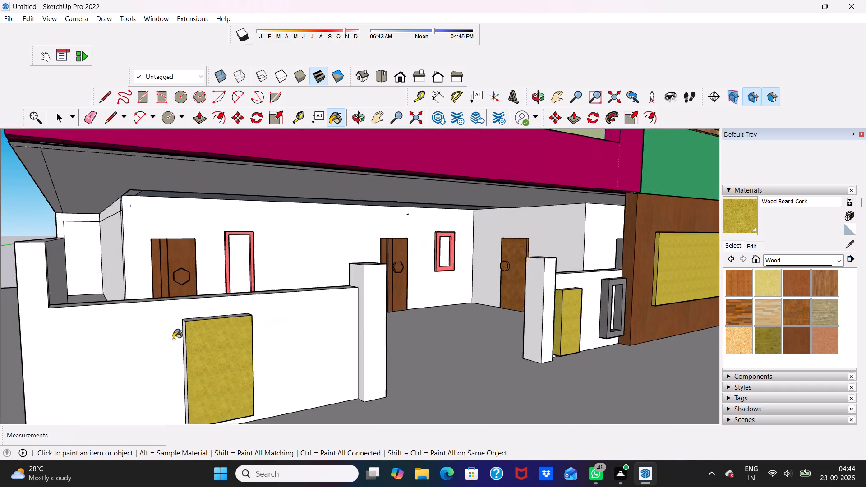
scroll(173, 339, "up", 3)
left_click(187, 353)
scroll(194, 335, "up", 6)
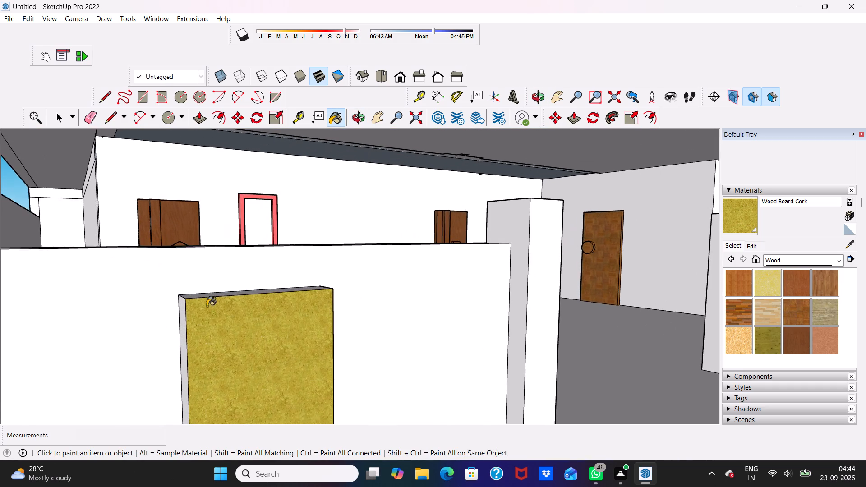
scroll(207, 294, "up", 5)
left_click(206, 298)
scroll(184, 326, "down", 1)
middle_click_drag(183, 327, 237, 312)
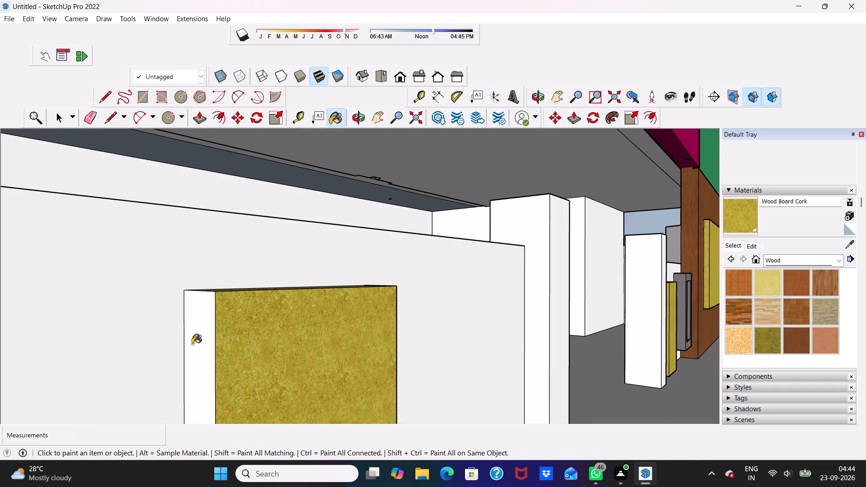
left_click(195, 344)
scroll(196, 342, "down", 5)
middle_click_drag(234, 327, 0, 350)
scroll(0, 350, "down", 1)
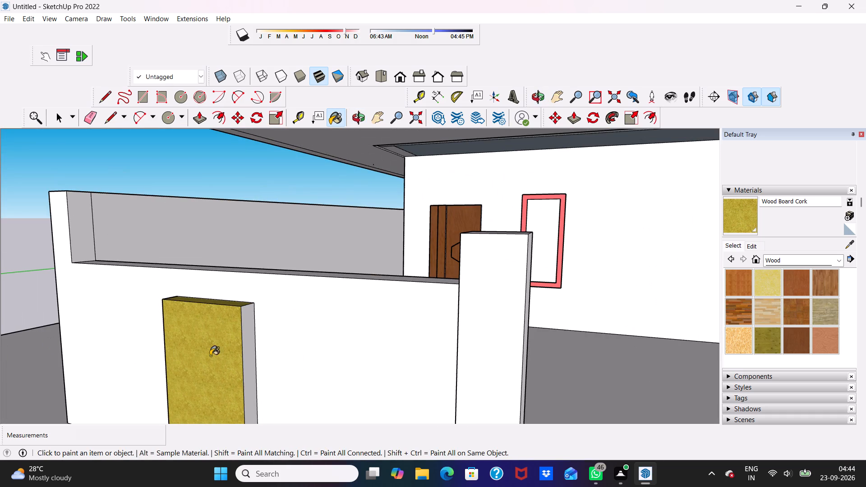
left_click(252, 358)
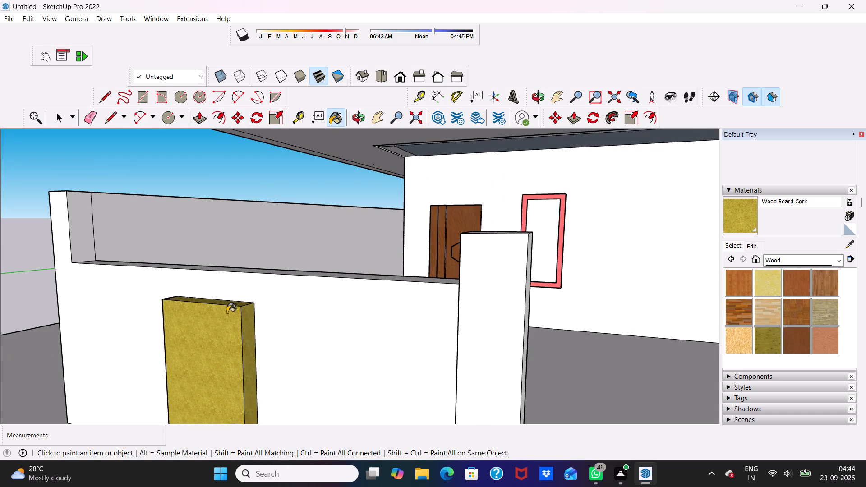
Erase the stray vertical line on the inner face of the taller side wall at the boundary wall's corner.
left_click(95, 118)
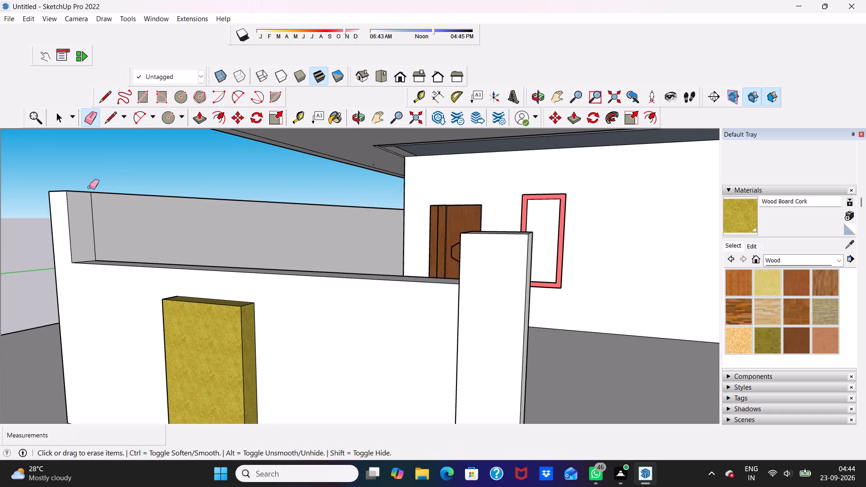
left_click(91, 205)
scroll(92, 207, "down", 4)
middle_click_drag(157, 207, 271, 211)
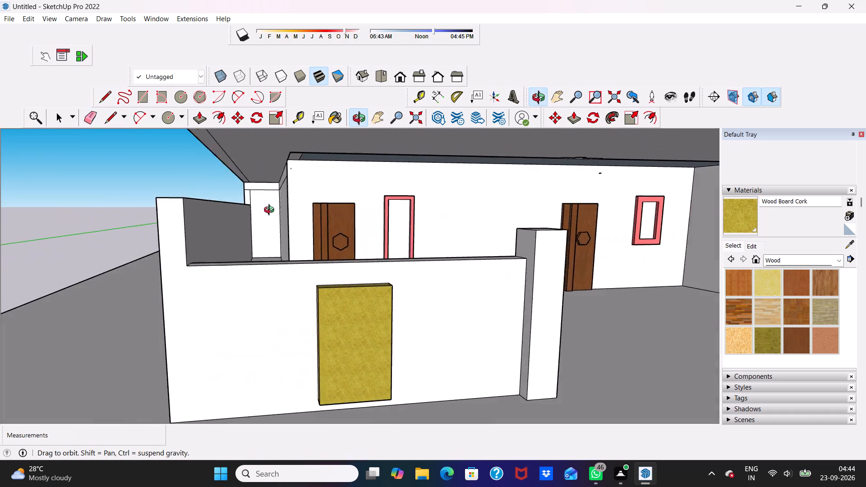
middle_click_drag(271, 211, 334, 201)
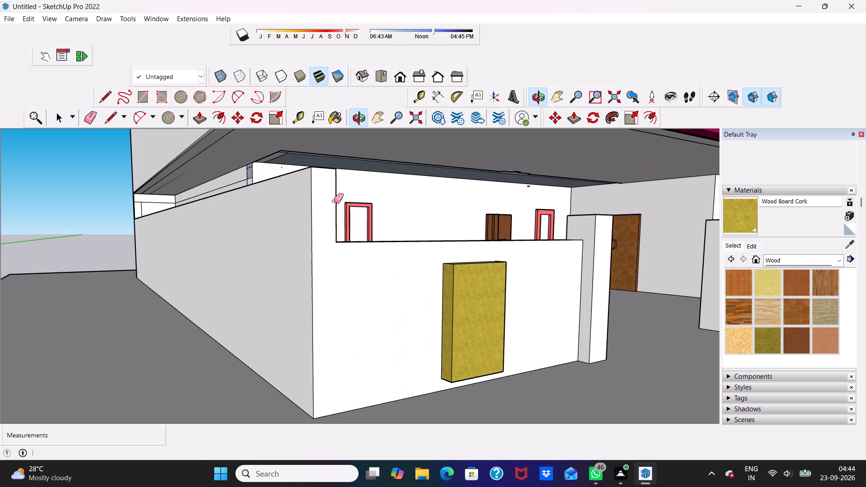
left_click(334, 201)
key("space")
Paint the front face of the pillar ending the second panel's wall section with Blacktop Old 01 from Asphalt and Concrete.
scroll(322, 178, "down", 2)
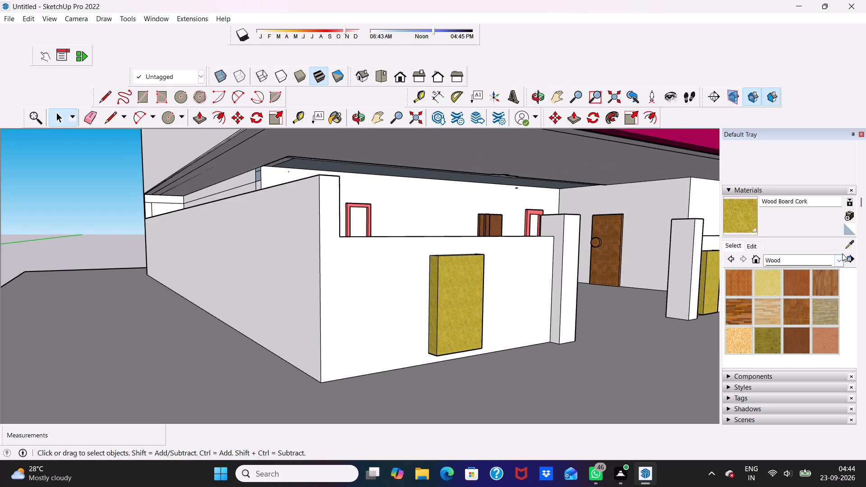
left_click(843, 261)
left_click(802, 270)
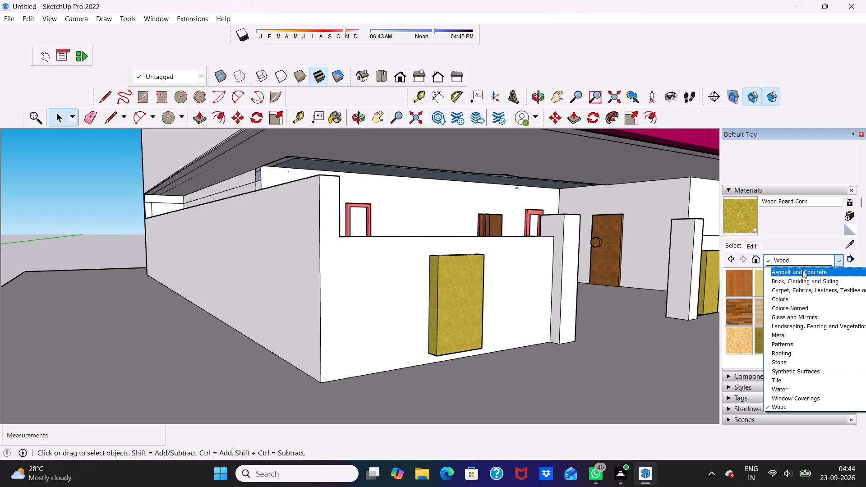
left_click(790, 277)
scroll(592, 250, "up", 6)
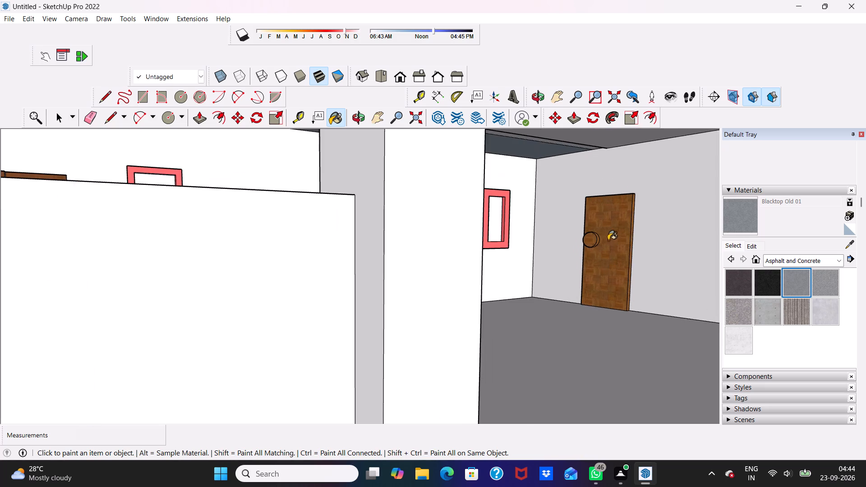
scroll(310, 309, "down", 3)
left_click(237, 331)
Paint the same pillar's side face above the low wall with Blacktop Old 01.
scroll(236, 327, "down", 2)
scroll(236, 327, "up", 1)
scroll(236, 327, "down", 11)
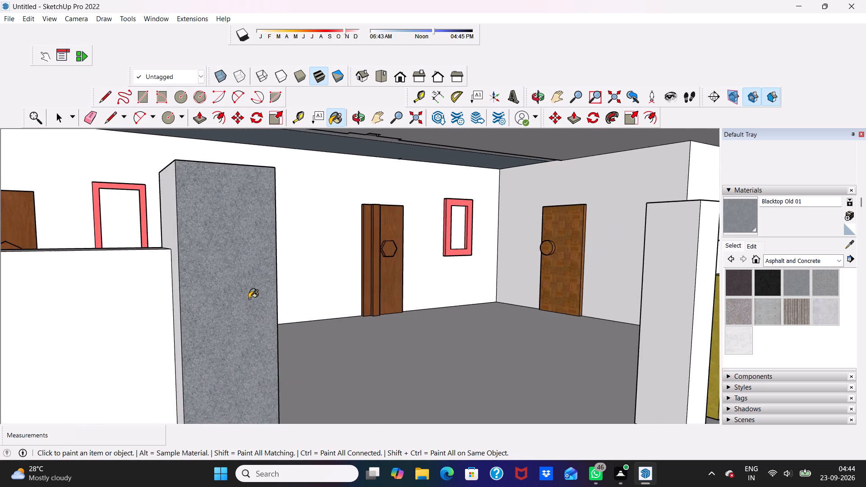
scroll(249, 299, "down", 4)
middle_click_drag(248, 296, 320, 344)
scroll(314, 335, "up", 2)
left_click(341, 364)
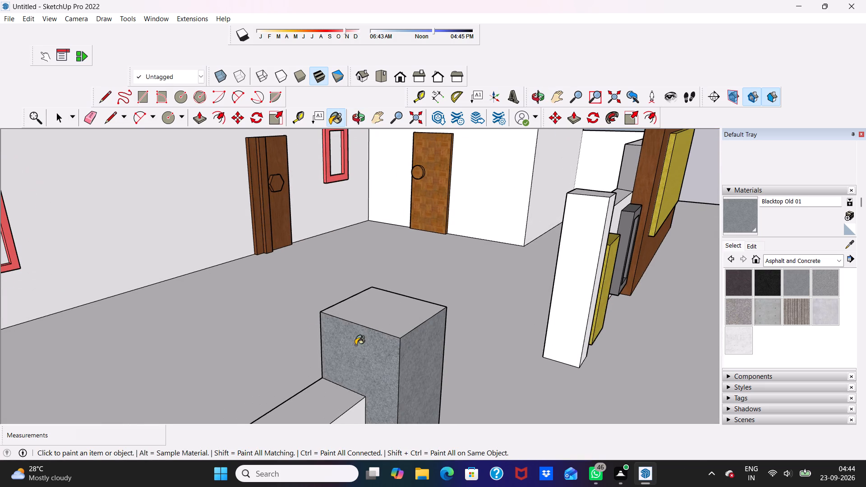
Paint the same pillar's top, entrance-side face and rear face above the low wall, plus the adjoining inner wall face, with Blacktop Old 01.
left_click(398, 311)
scroll(400, 312, "down", 4)
middle_click_drag(400, 312, 34, 295)
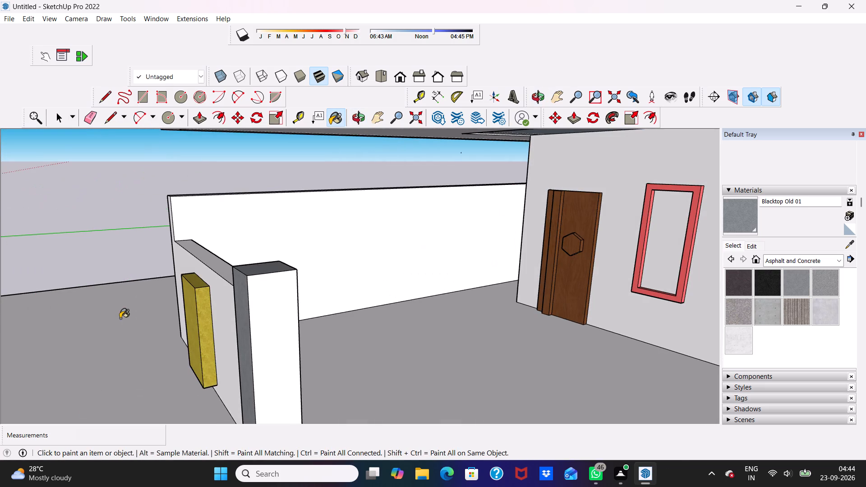
left_click(289, 322)
middle_click_drag(289, 321, 165, 323)
left_click(174, 267)
scroll(186, 311, "down", 1)
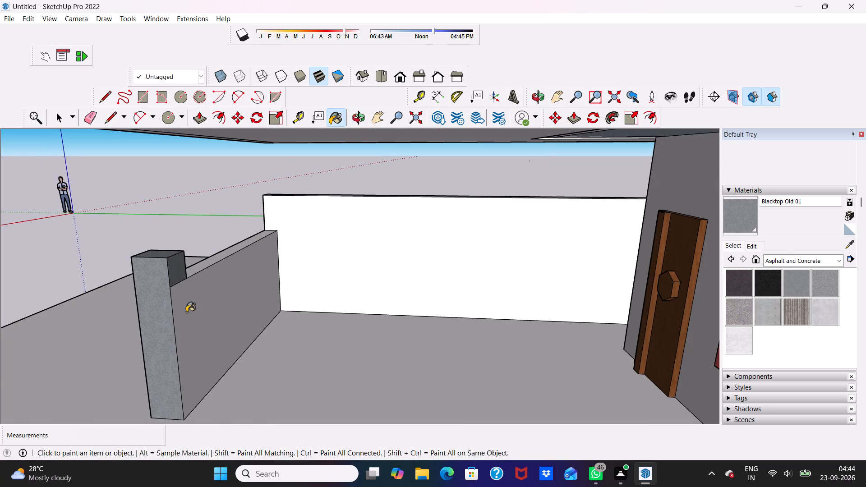
left_click(186, 312)
Paint the front and entrance-side faces of the pillar across the entrance opening with Blacktop Old 01.
scroll(139, 301, "down", 5)
middle_click_drag(91, 308, 283, 262)
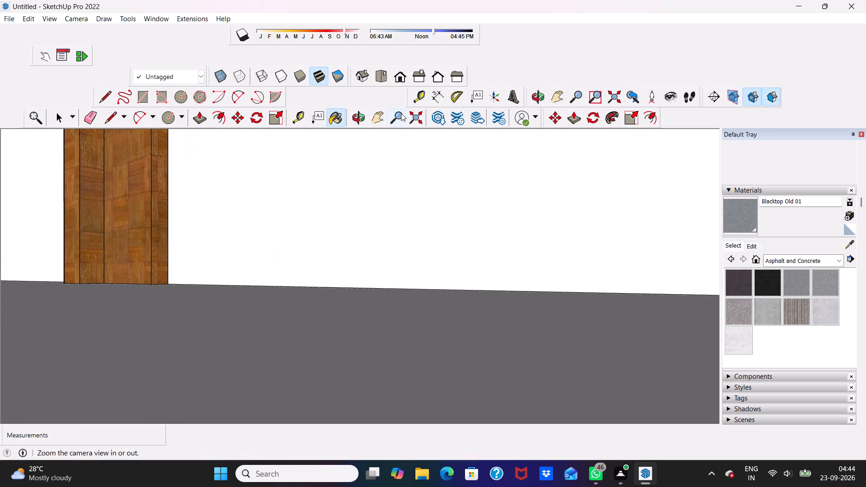
left_click(407, 80)
scroll(311, 229, "down", 17)
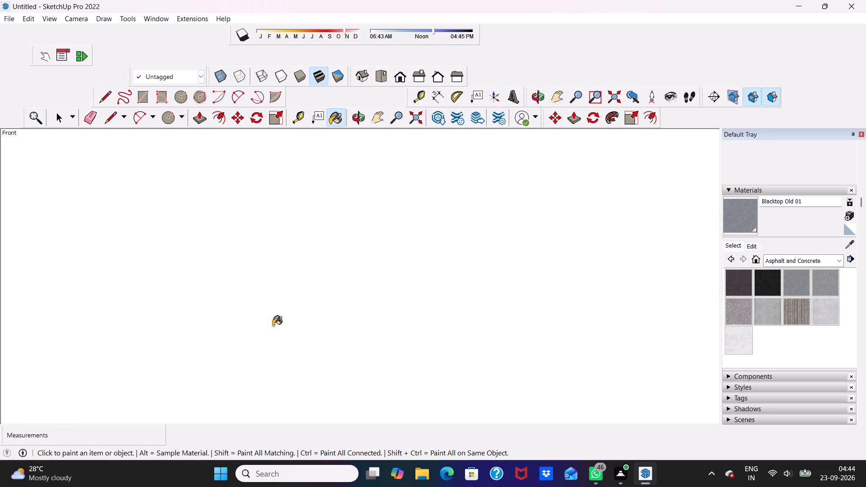
scroll(273, 326, "down", 20)
scroll(273, 326, "down", 10)
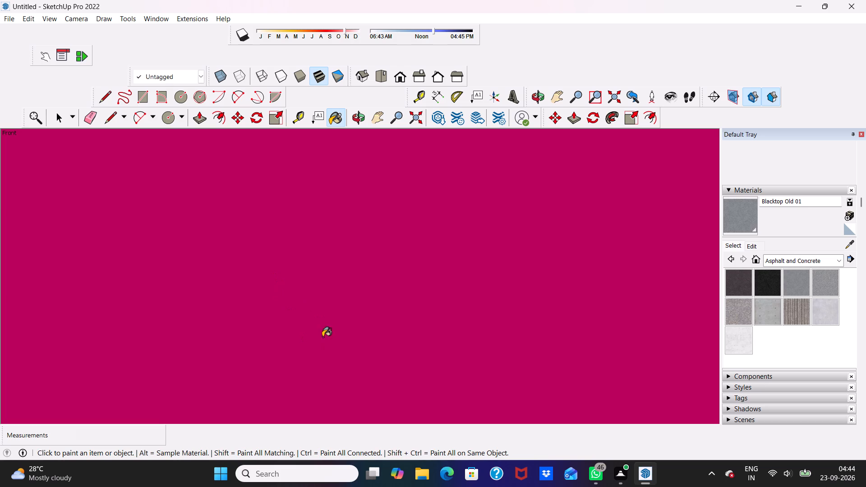
scroll(322, 337, "down", 17)
scroll(329, 156, "down", 5)
scroll(324, 166, "down", 20)
scroll(324, 166, "down", 3)
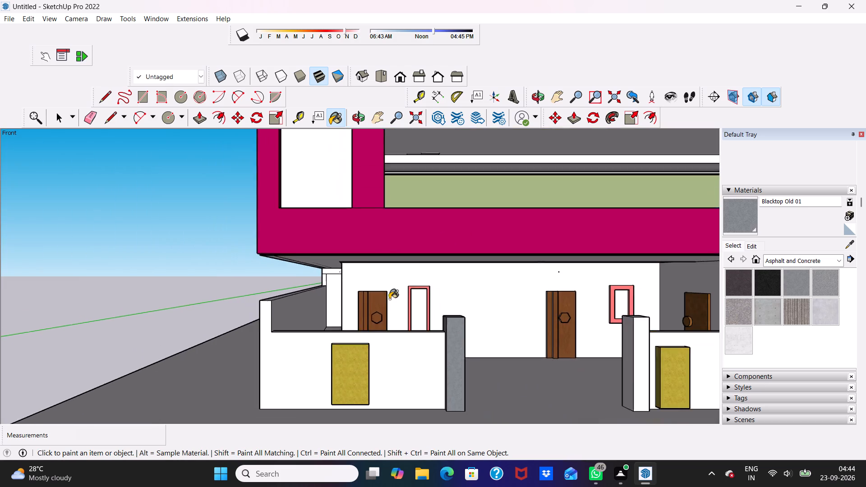
scroll(389, 299, "down", 9)
scroll(495, 328, "up", 12)
scroll(537, 318, "up", 1)
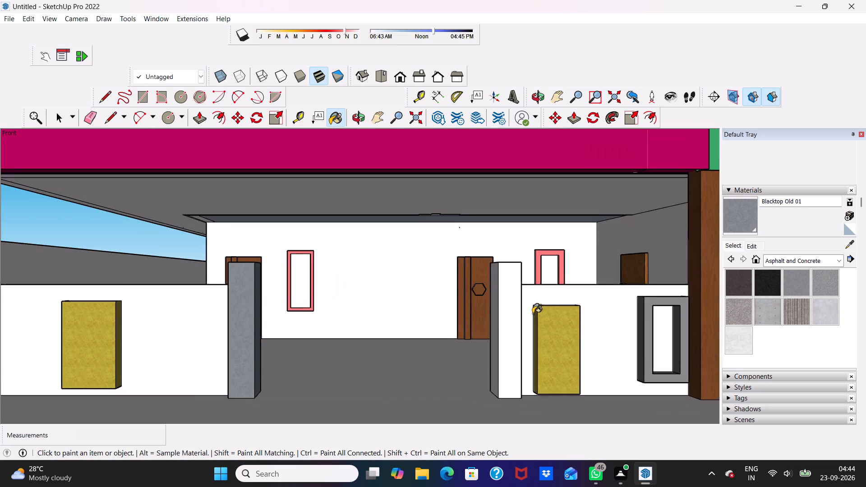
scroll(533, 313, "up", 1)
left_click(498, 317)
scroll(491, 313, "up", 6)
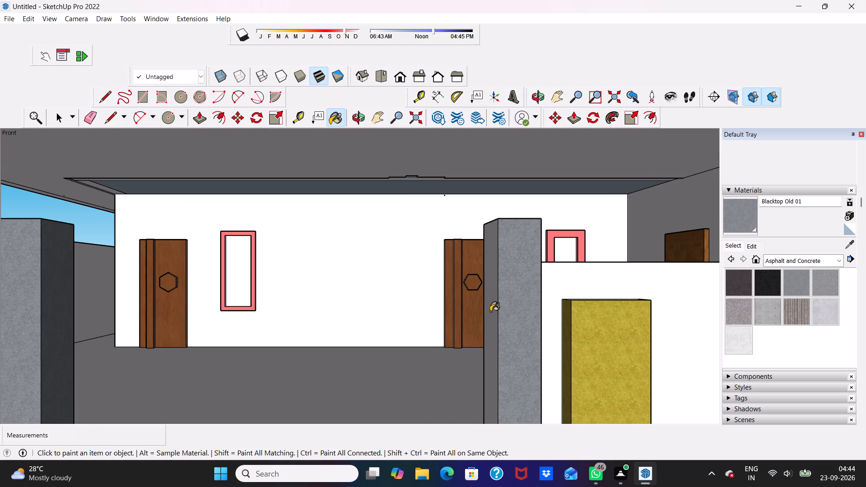
left_click(491, 312)
Paint that second pillar's top and its side faces next to and above the low wall with Blacktop Old 01.
scroll(495, 303, "down", 1)
middle_click_drag(495, 303, 434, 369)
scroll(443, 336, "up", 1)
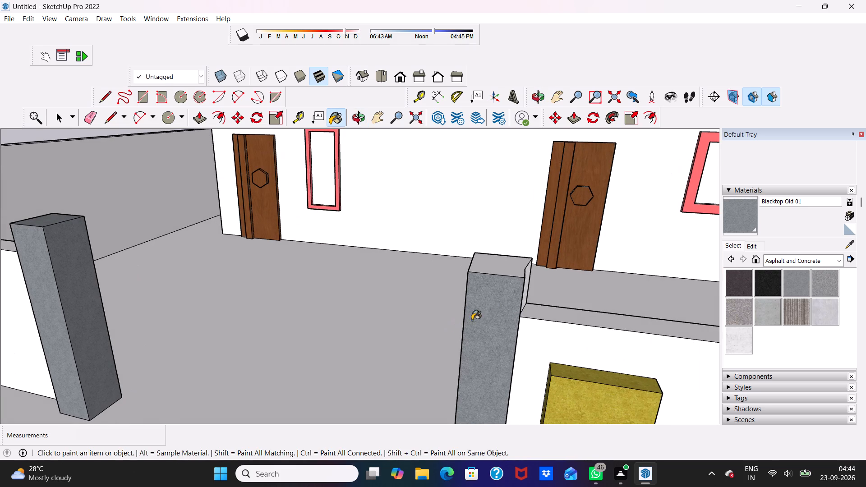
left_click(487, 269)
middle_click_drag(499, 279, 404, 300)
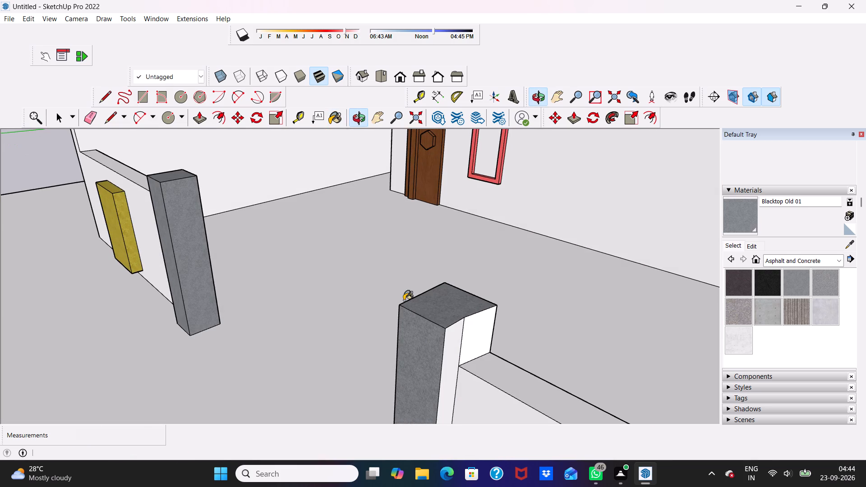
left_click(454, 349)
left_click(478, 340)
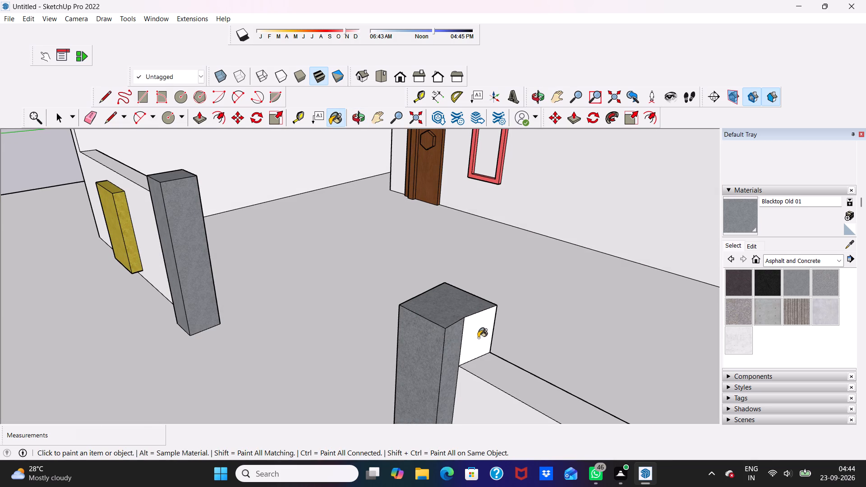
Paint the inner face of the low wall adjoining the second pillar with Blacktop Old 01.
middle_click_drag(469, 331, 351, 326)
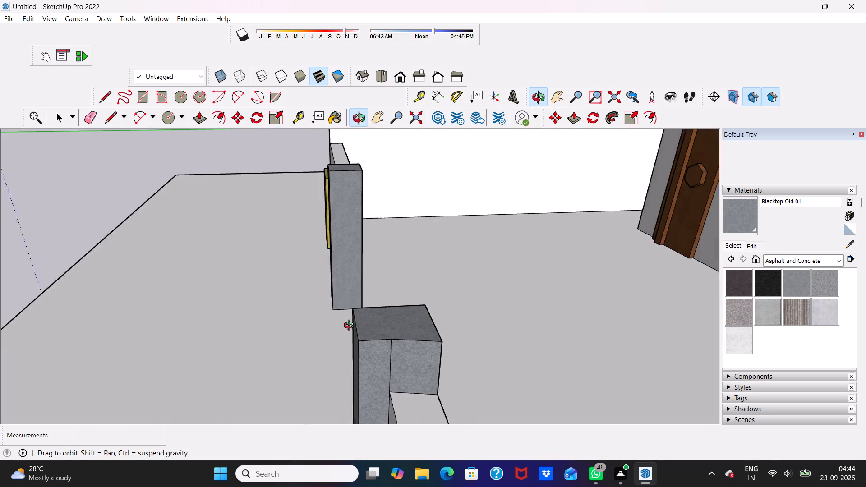
middle_click_drag(351, 326, 479, 371)
middle_click_drag(408, 330, 226, 332)
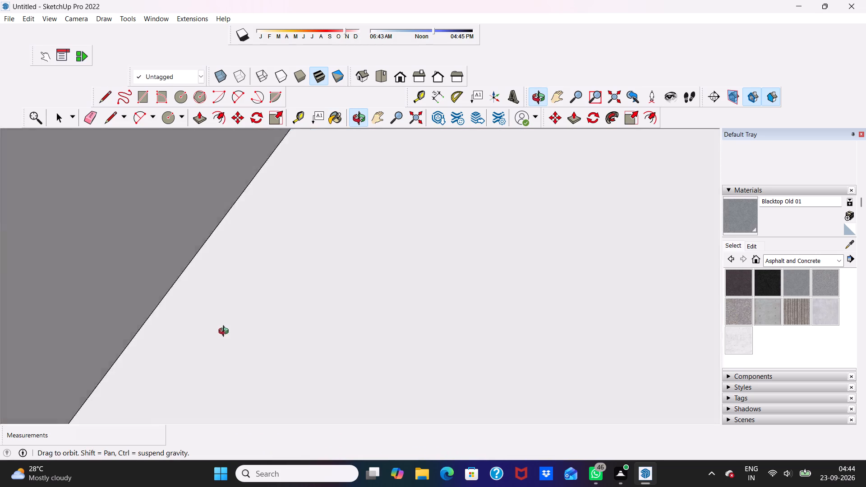
middle_click_drag(226, 332, 659, 346)
middle_click_drag(392, 317, 594, 267)
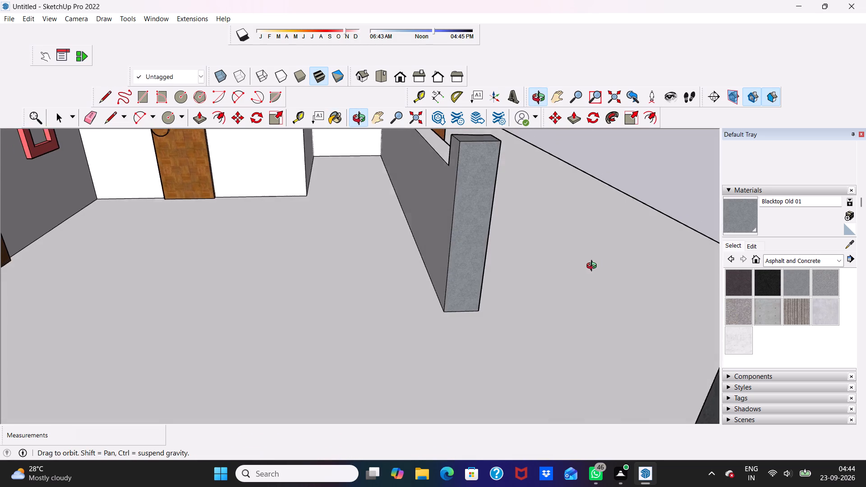
middle_click_drag(594, 267, 596, 266)
left_click(440, 243)
Examine the front of the building and the painted boundary wall and pillars.
scroll(436, 241, "down", 5)
middle_click_drag(428, 251, 425, 251)
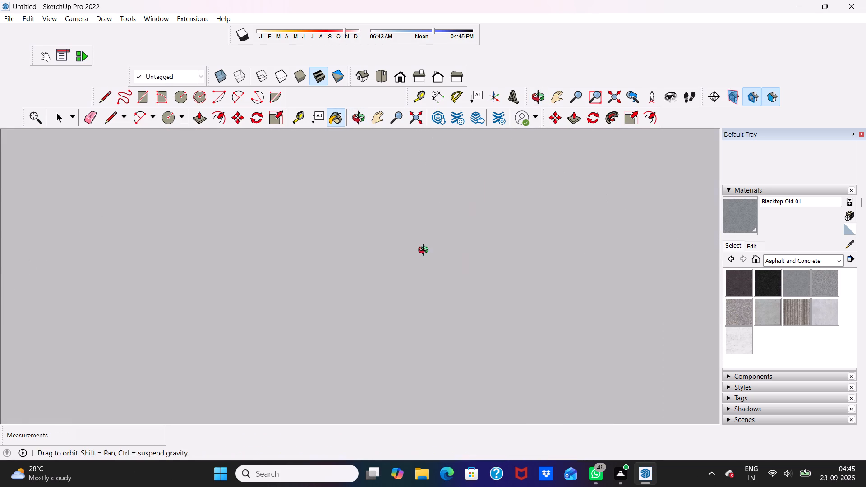
middle_click_drag(425, 251, 350, 249)
left_click(407, 67)
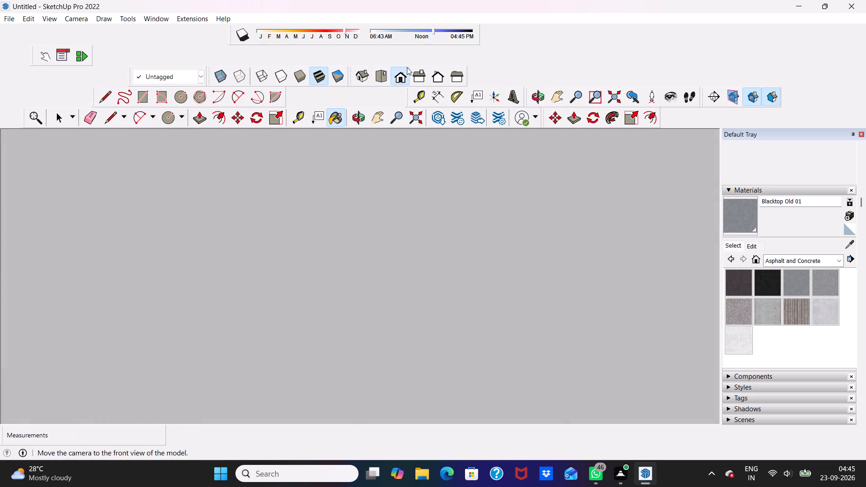
scroll(392, 115, "down", 18)
scroll(321, 197, "up", 1)
scroll(321, 195, "down", 6)
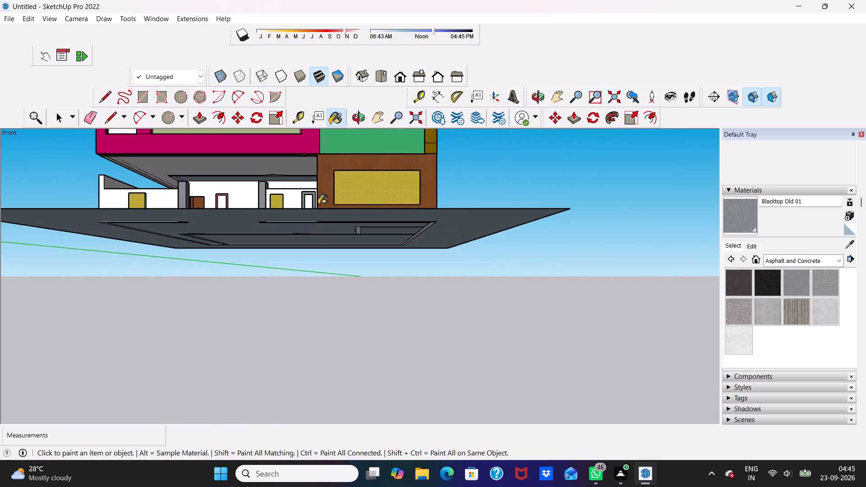
middle_click_drag(318, 204, 327, 264)
scroll(133, 252, "up", 4)
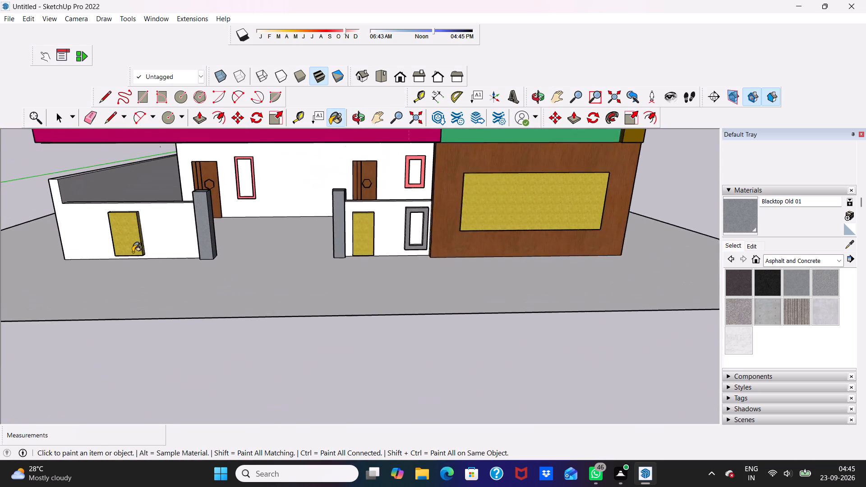
scroll(133, 252, "up", 4)
scroll(133, 252, "down", 7)
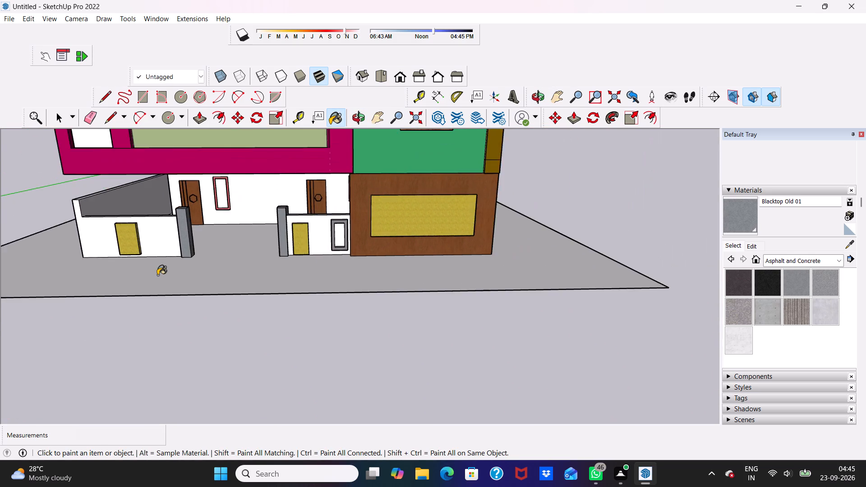
scroll(150, 271, "down", 5)
middle_click_drag(120, 248, 142, 232)
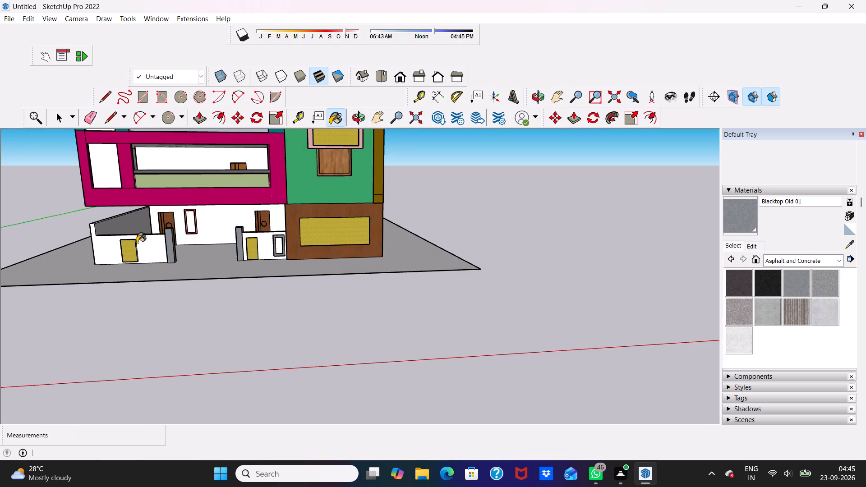
Paint the narrow panels inside the magenta and teal frames beside the balconies with Mirror 02 from Glass and Mirrors.
left_click(835, 256)
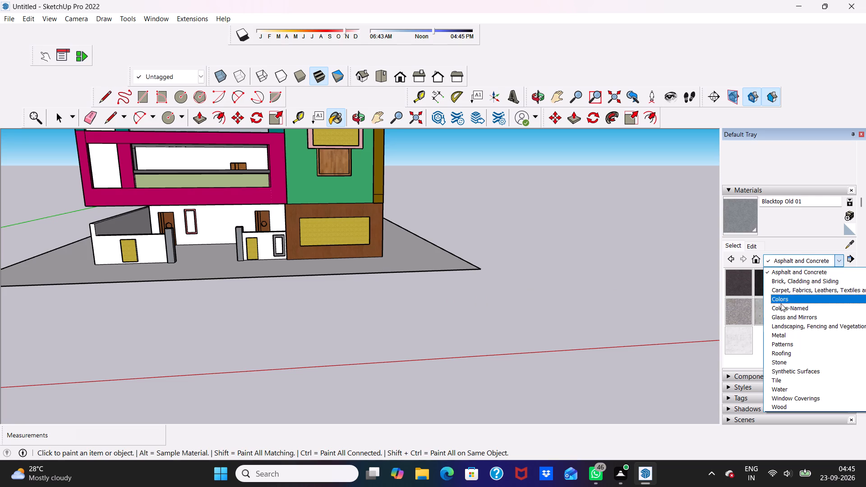
left_click_drag(790, 309, 790, 304)
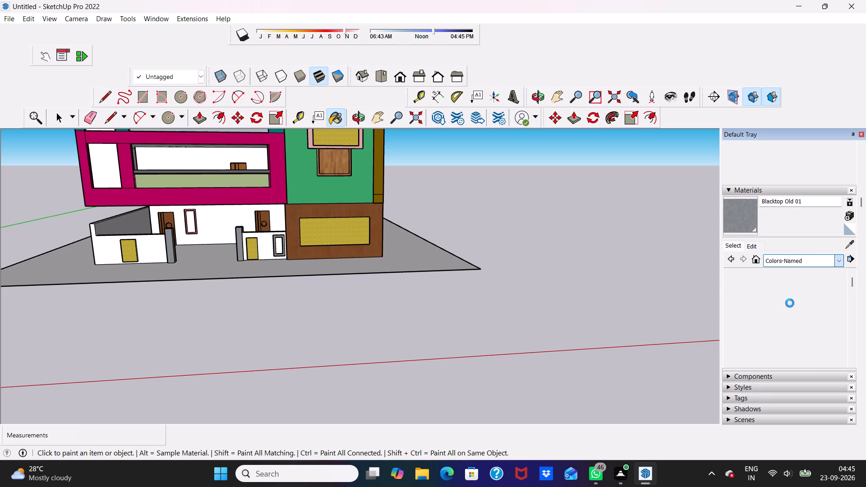
left_click(833, 258)
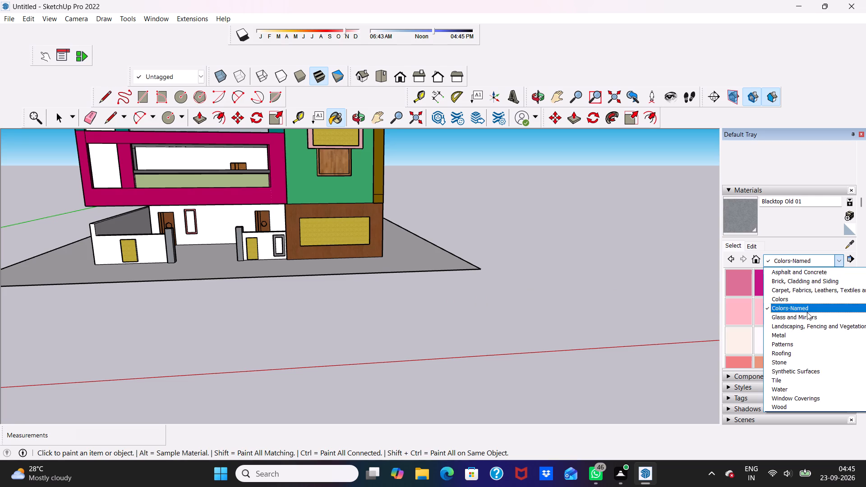
left_click(805, 316)
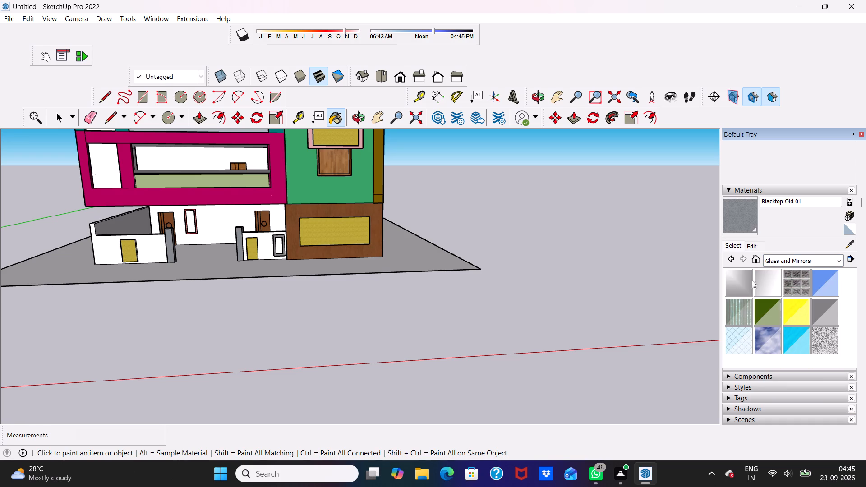
left_click(758, 280)
scroll(598, 248, "down", 4)
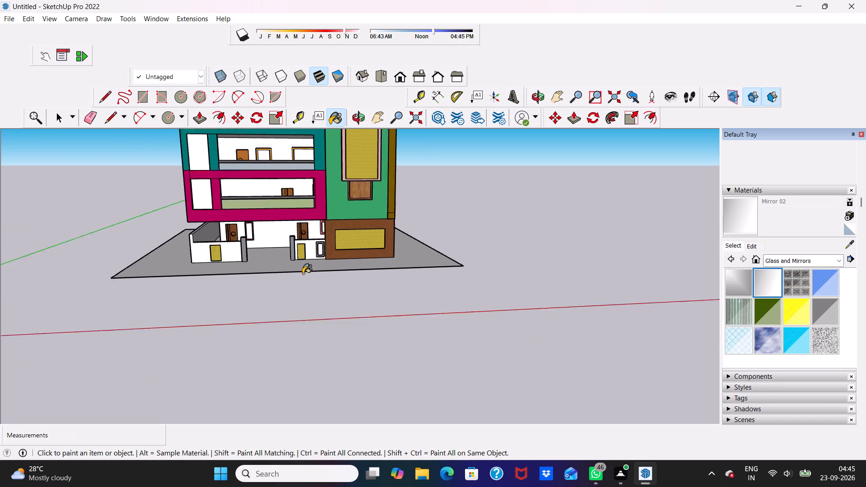
scroll(303, 274, "down", 2)
scroll(228, 208, "up", 5)
left_click(213, 211)
scroll(210, 201, "up", 4)
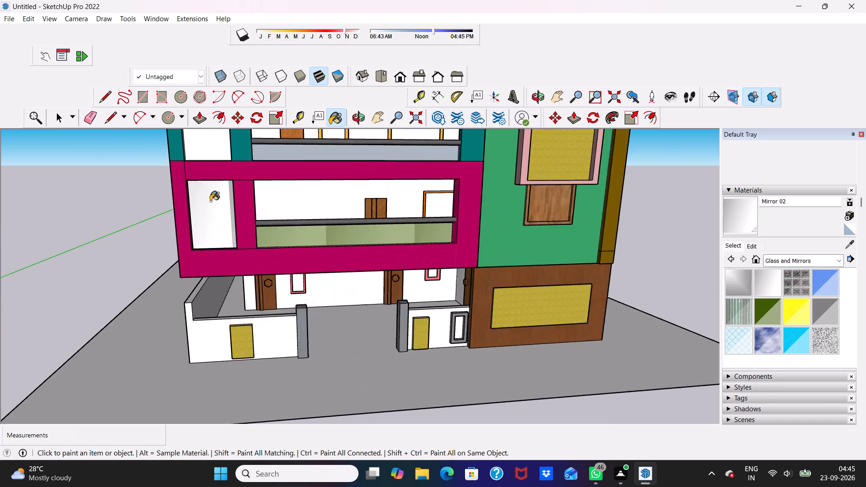
scroll(210, 201, "up", 2)
scroll(202, 155, "down", 5)
left_click(218, 160)
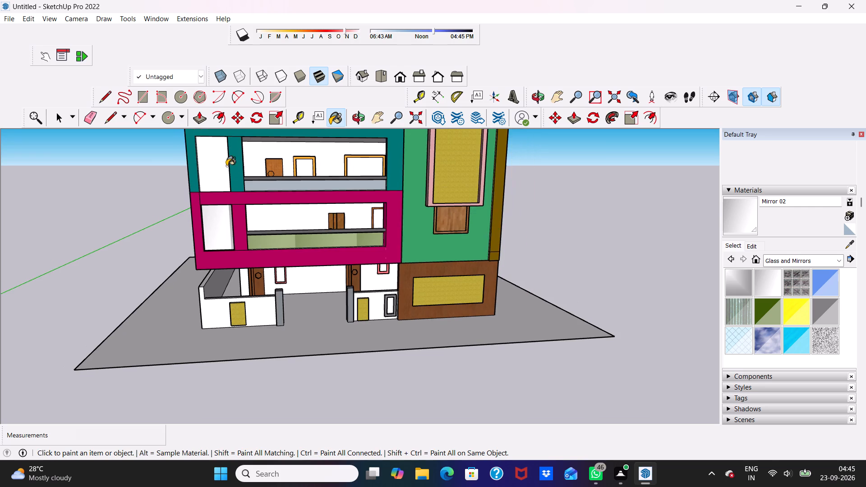
Examine the mirrored panels and balconies from the side, close up and from the front.
middle_click_drag(254, 175, 4, 228)
scroll(160, 186, "up", 2)
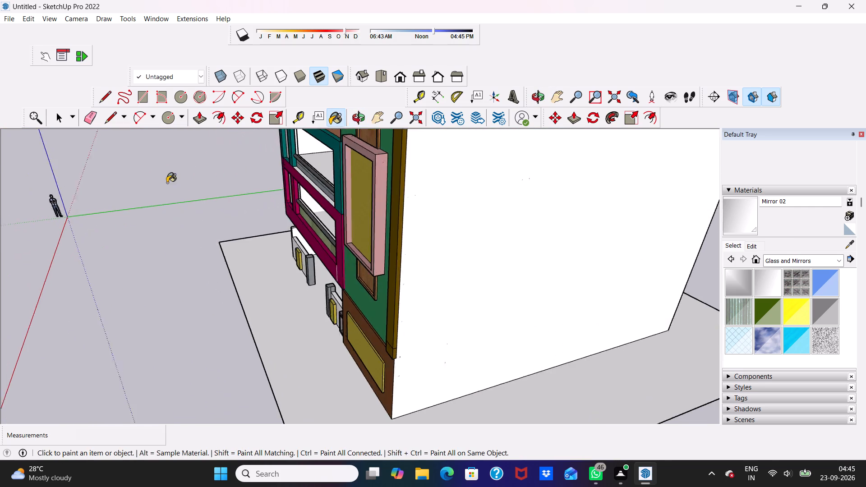
scroll(167, 183, "up", 4)
scroll(411, 136, "up", 6)
middle_click_drag(403, 156, 354, 176)
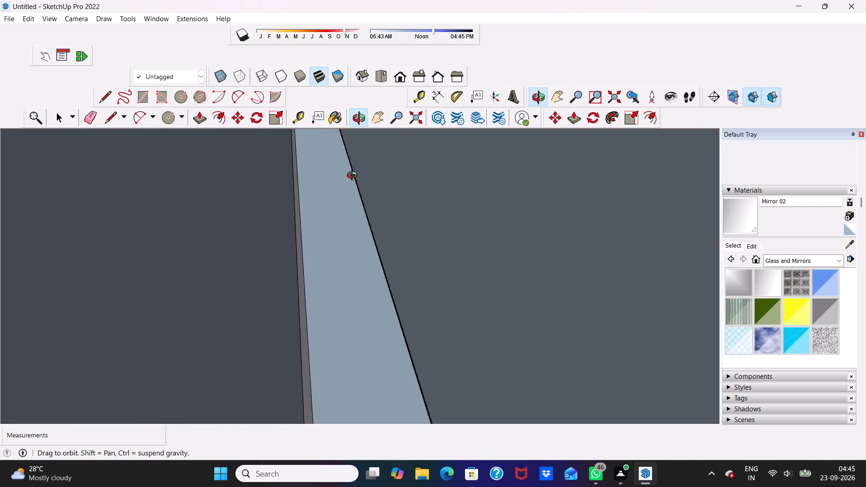
middle_click_drag(354, 176, 364, 179)
scroll(234, 191, "up", 4)
scroll(234, 191, "down", 3)
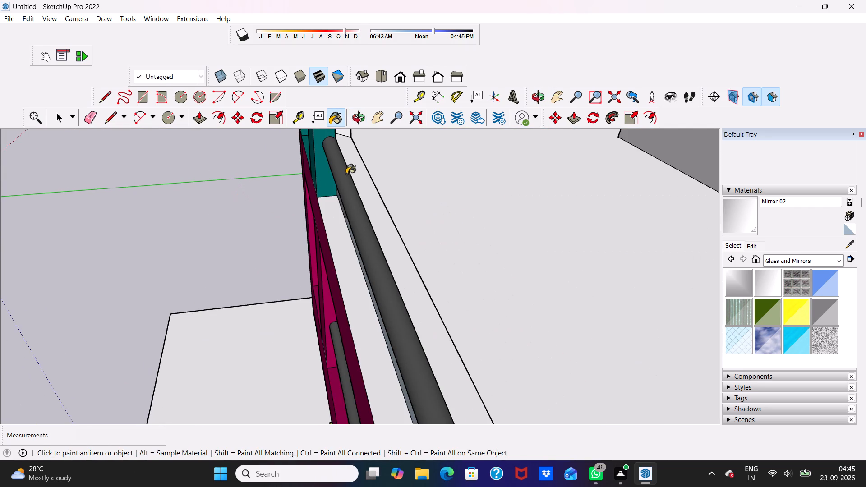
middle_click_drag(346, 174, 287, 172)
scroll(287, 172, "down", 1)
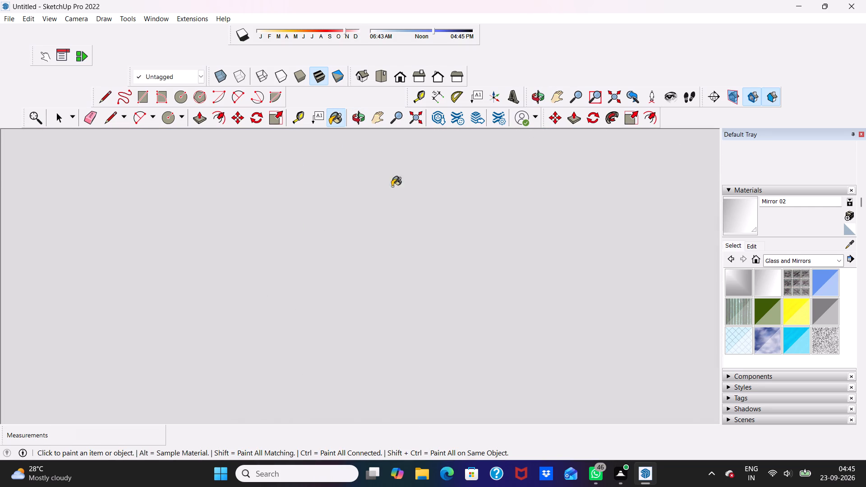
middle_click_drag(405, 181, 476, 179)
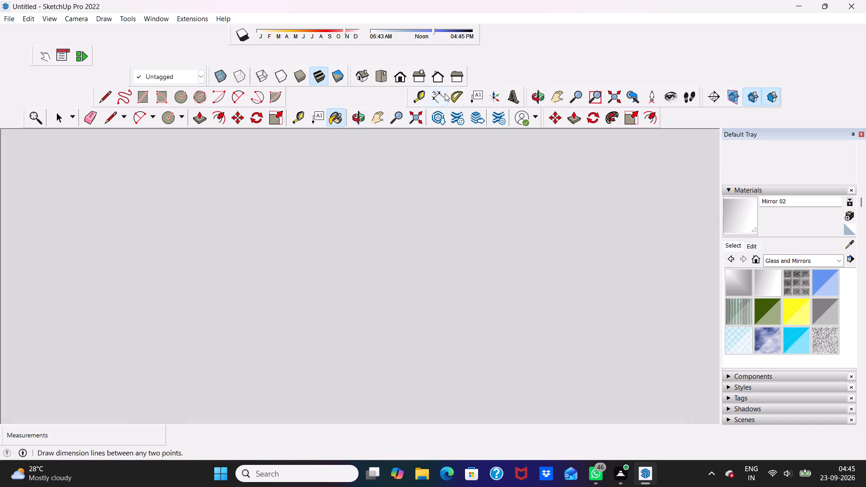
left_click(397, 77)
scroll(345, 157, "down", 5)
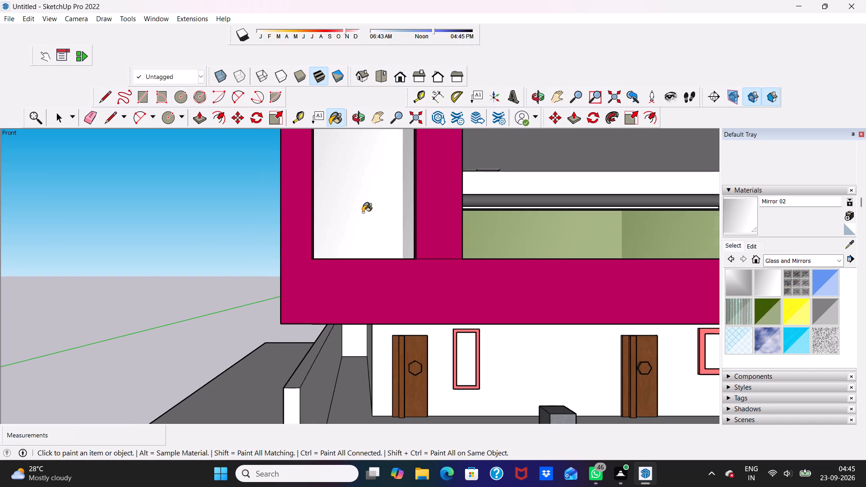
scroll(363, 212, "down", 5)
middle_click_drag(372, 230, 341, 331)
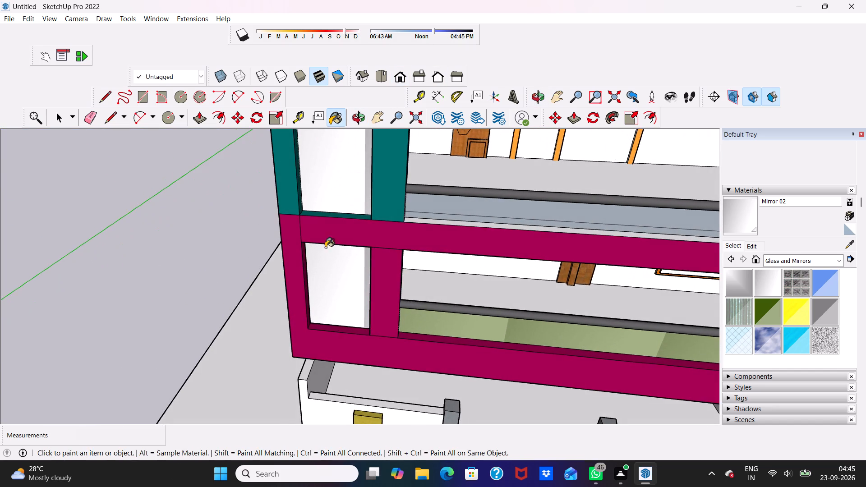
Paint the narrow panel in the teal frame and the slim wall face just behind that frame with Mirror 02.
scroll(332, 214, "up", 5)
left_click(347, 187)
middle_click_drag(379, 204, 376, 195)
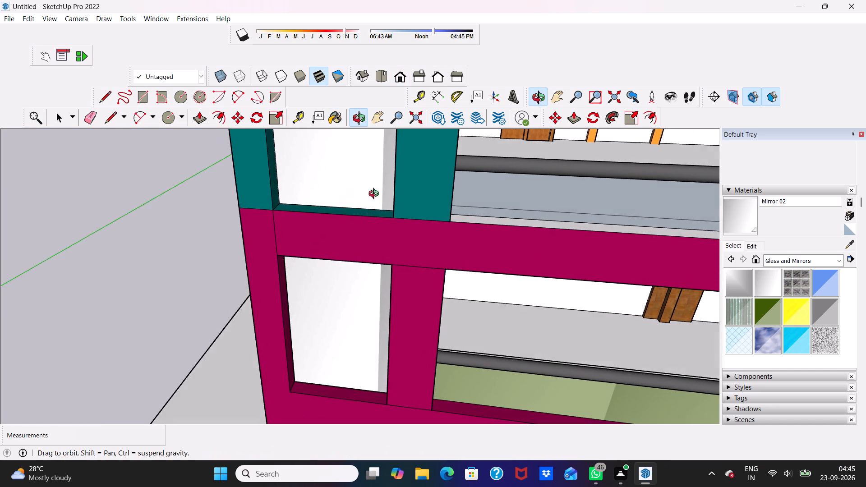
middle_click_drag(376, 195, 235, 238)
scroll(359, 187, "up", 2)
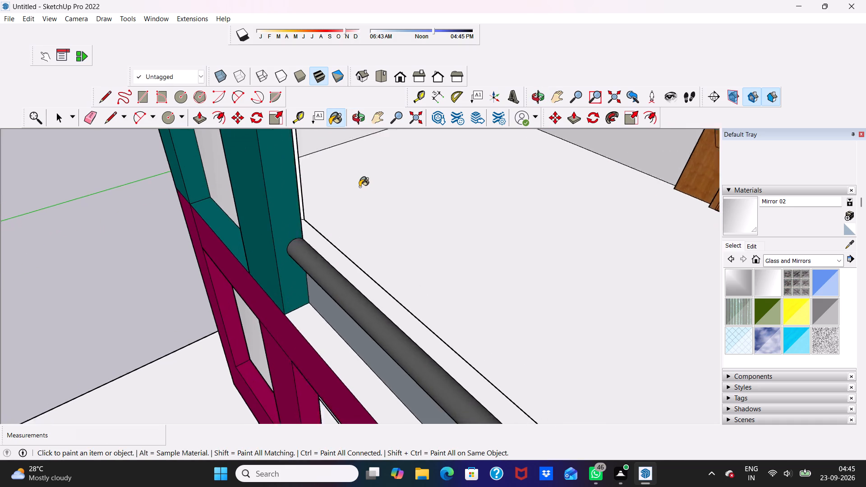
scroll(359, 187, "up", 4)
left_click(255, 209)
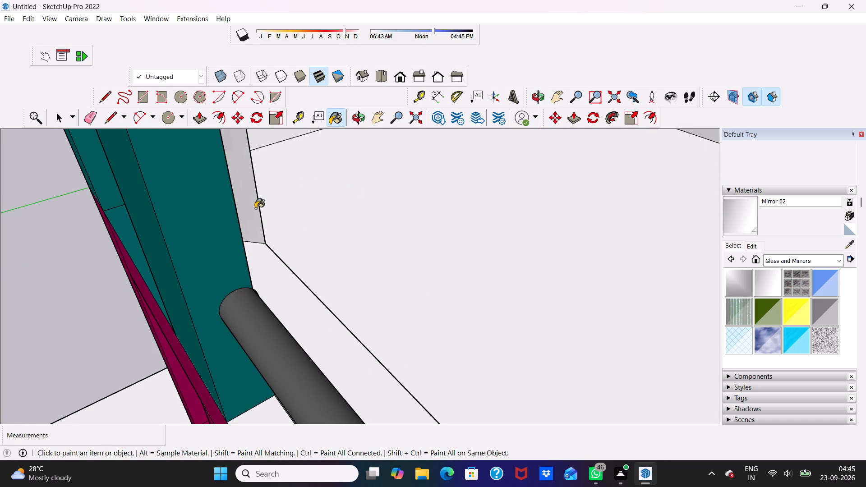
Paint the slim wall faces behind the magenta frame, beside its narrow panel, with Mirror 02.
scroll(255, 208, "down", 5)
middle_click_drag(255, 209, 492, 113)
scroll(492, 112, "up", 1)
scroll(489, 124, "down", 5)
middle_click_drag(430, 293, 181, 287)
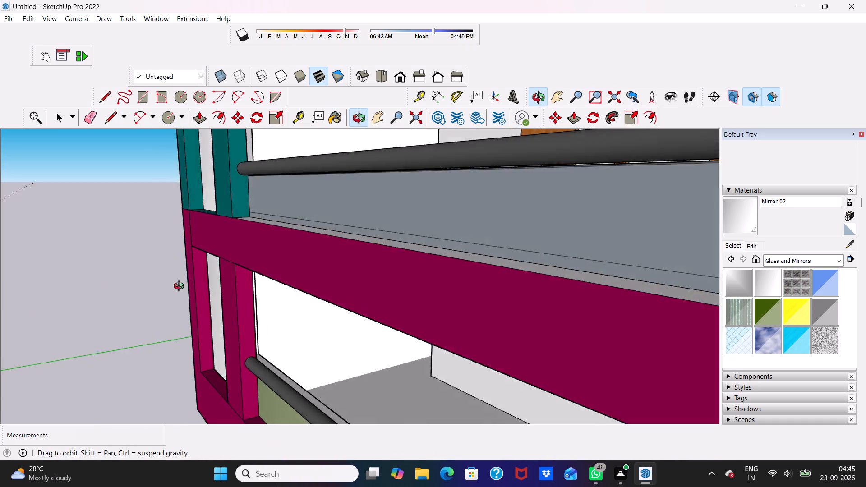
middle_click_drag(181, 287, 163, 277)
scroll(284, 267, "up", 2)
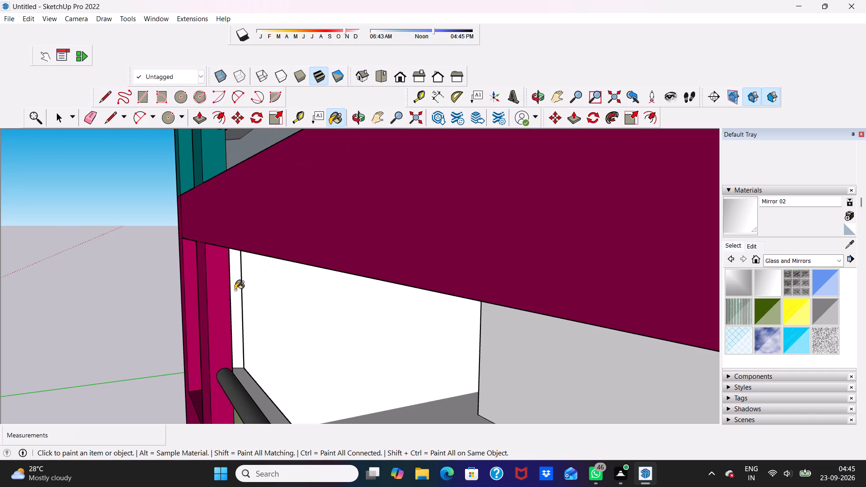
left_click(235, 290)
middle_click_drag(293, 295, 216, 283)
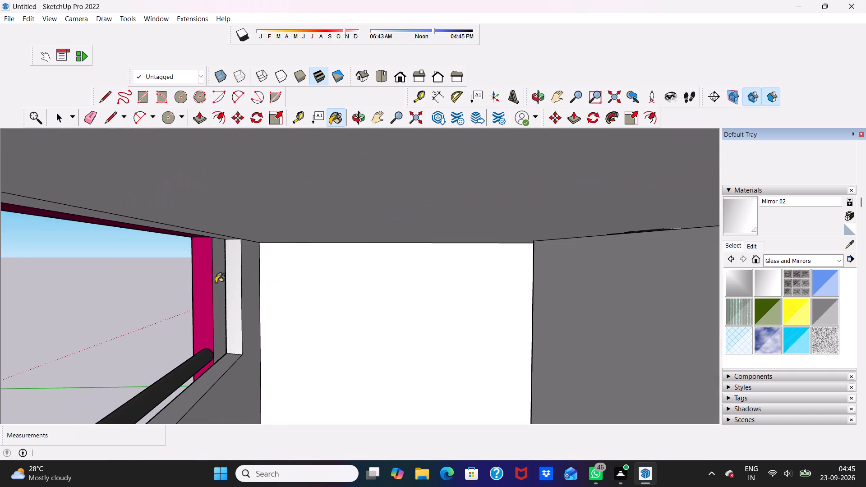
left_click(252, 294)
Paint the slim inner wall face beside the teal frame's narrow panel, seen from inside the balcony, with Mirror 02.
scroll(252, 294, "down", 1)
middle_click_drag(252, 298, 287, 286)
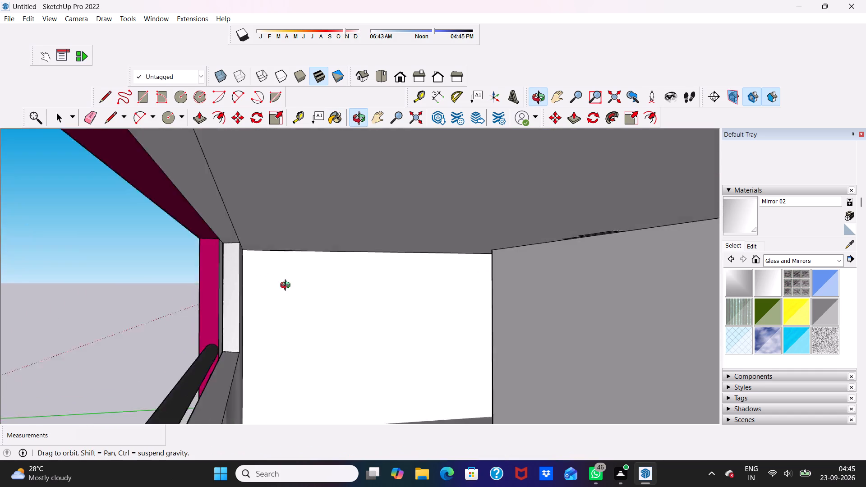
middle_click_drag(287, 286, 528, 298)
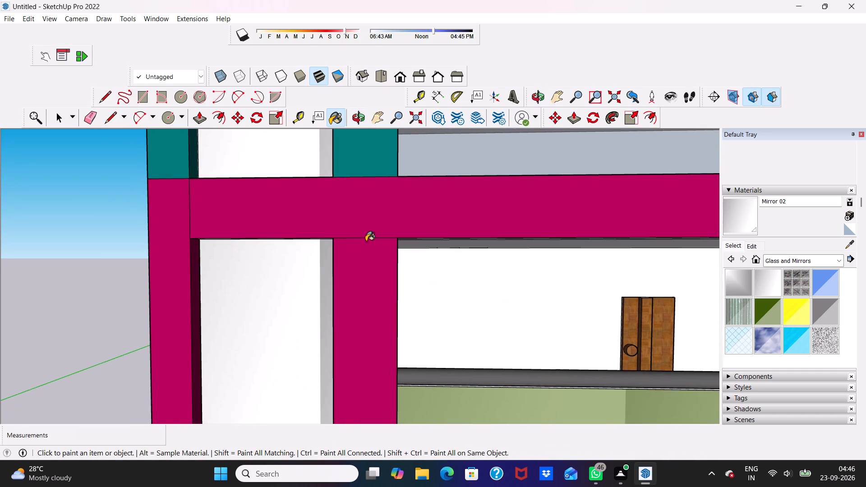
scroll(368, 238, "down", 3)
middle_click_drag(375, 229, 165, 324)
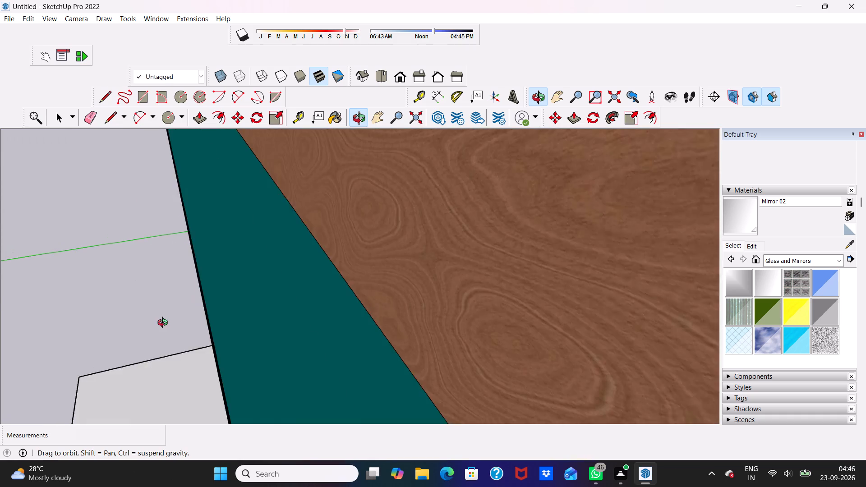
middle_click_drag(165, 324, 175, 307)
middle_click_drag(276, 217, 262, 217)
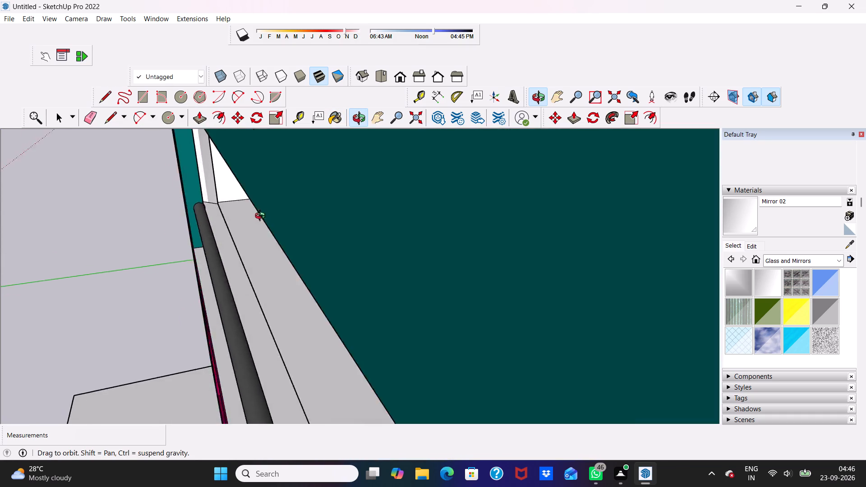
middle_click_drag(262, 217, 283, 207)
scroll(283, 207, "up", 3)
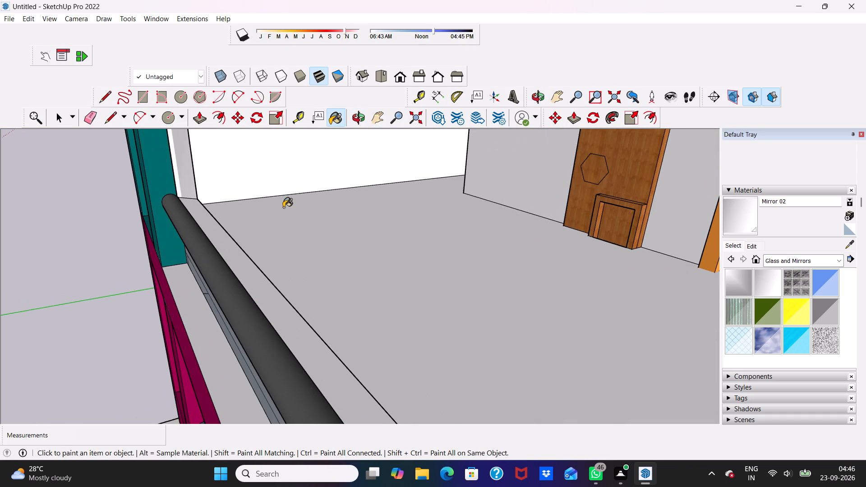
middle_click_drag(285, 198, 235, 214)
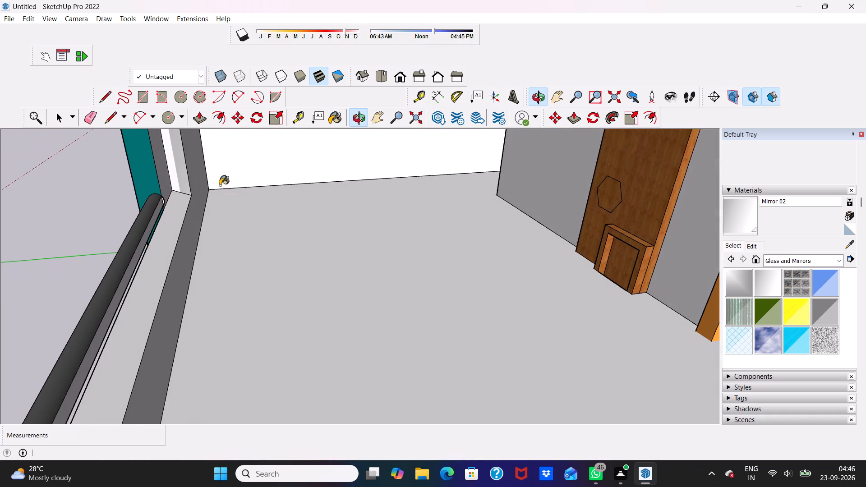
left_click(195, 166)
Examine the front facade with the mirrored panels beside the magenta and teal balconies.
scroll(195, 166, "down", 1)
middle_click_drag(195, 166, 232, 166)
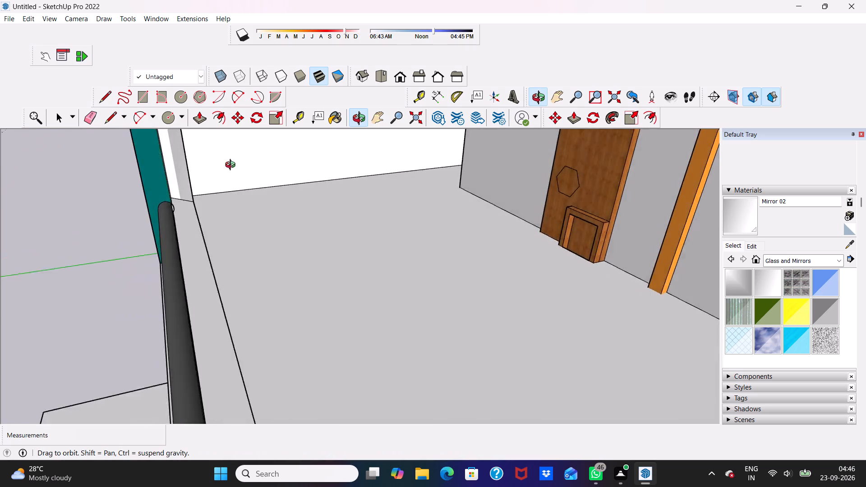
middle_click_drag(232, 166, 428, 140)
scroll(428, 135, "down", 11)
scroll(302, 204, "up", 1)
scroll(303, 205, "down", 2)
middle_click_drag(303, 215, 304, 215)
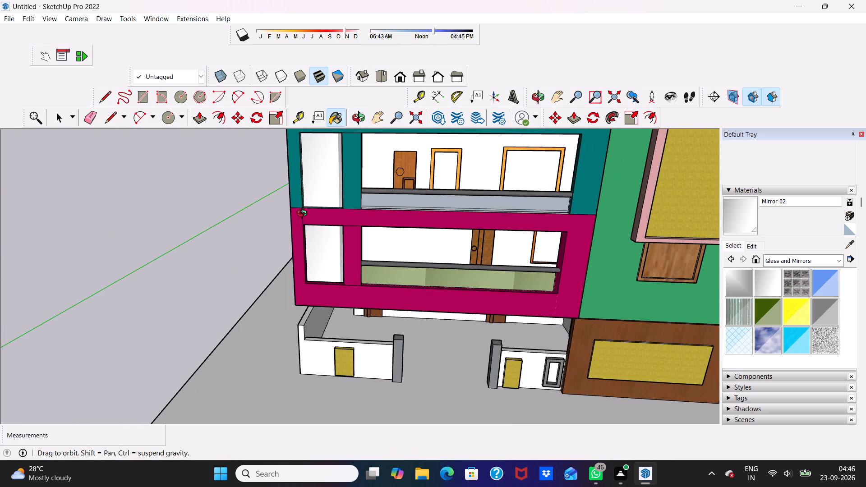
middle_click_drag(304, 215, 376, 238)
middle_click_drag(413, 217, 305, 183)
middle_click_drag(304, 180, 362, 197)
scroll(304, 180, "down", 1)
scroll(366, 199, "up", 1)
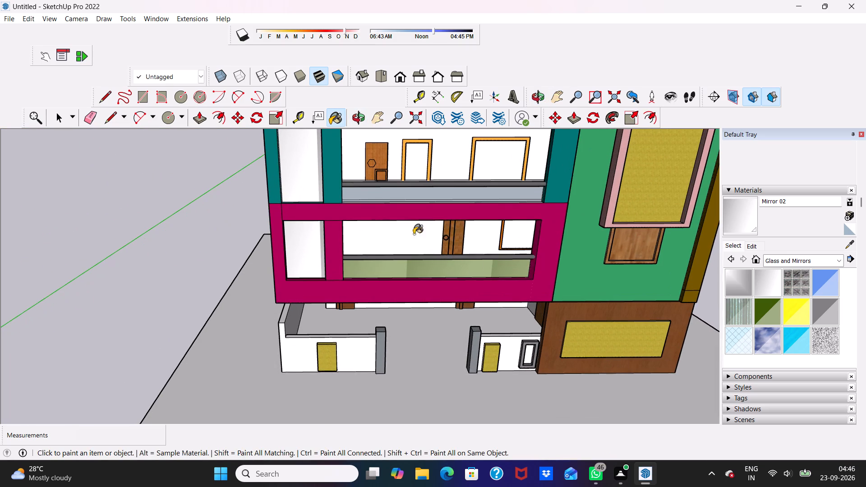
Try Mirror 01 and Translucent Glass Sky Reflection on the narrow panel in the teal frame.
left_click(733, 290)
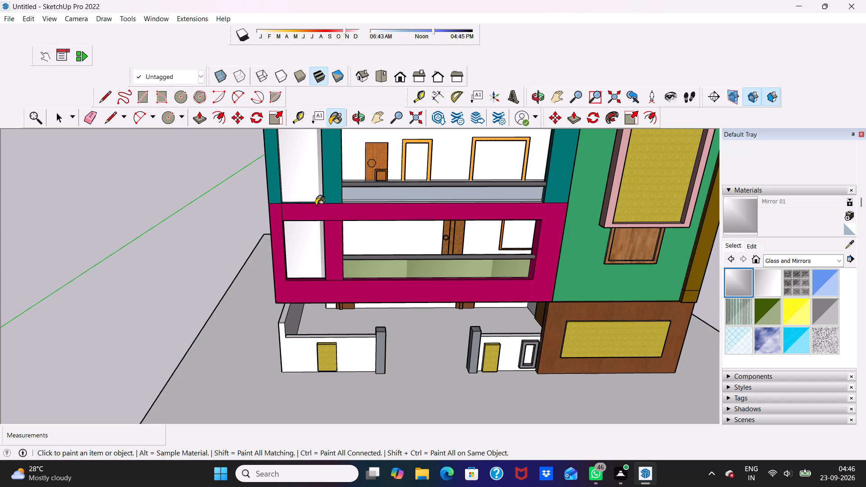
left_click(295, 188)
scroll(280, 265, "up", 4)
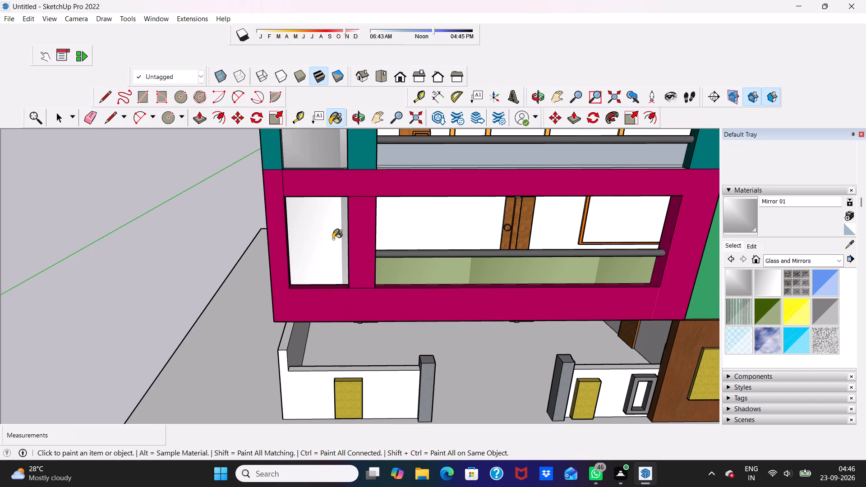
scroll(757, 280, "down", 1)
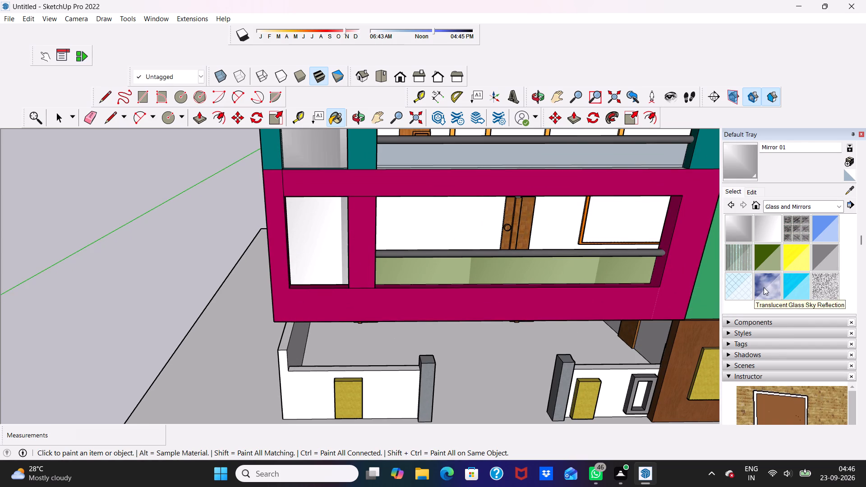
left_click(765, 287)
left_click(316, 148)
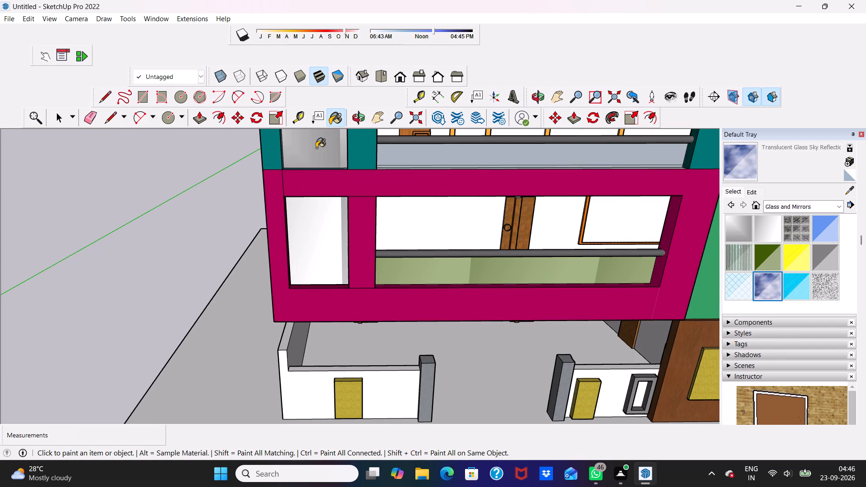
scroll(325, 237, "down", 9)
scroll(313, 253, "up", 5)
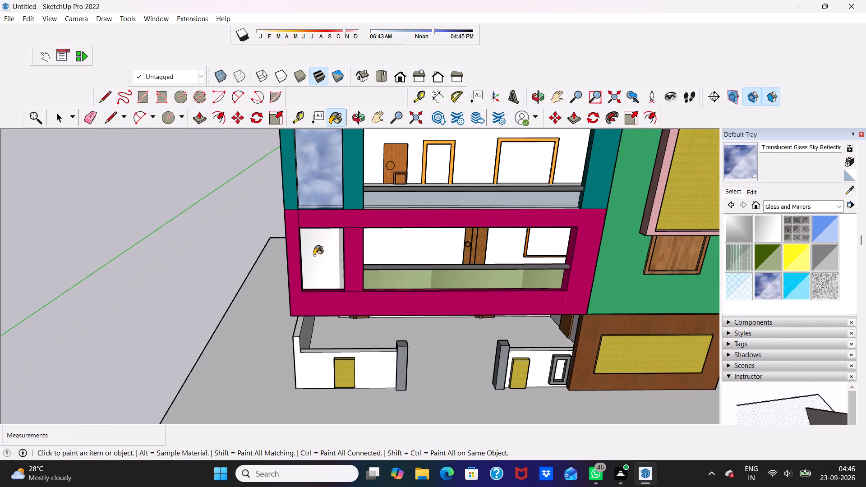
Paint the narrow panels in the magenta and teal frames and the magenta balcony's glass railing with Translucent Resin Crush Gray.
left_click(822, 284)
scroll(414, 285, "up", 1)
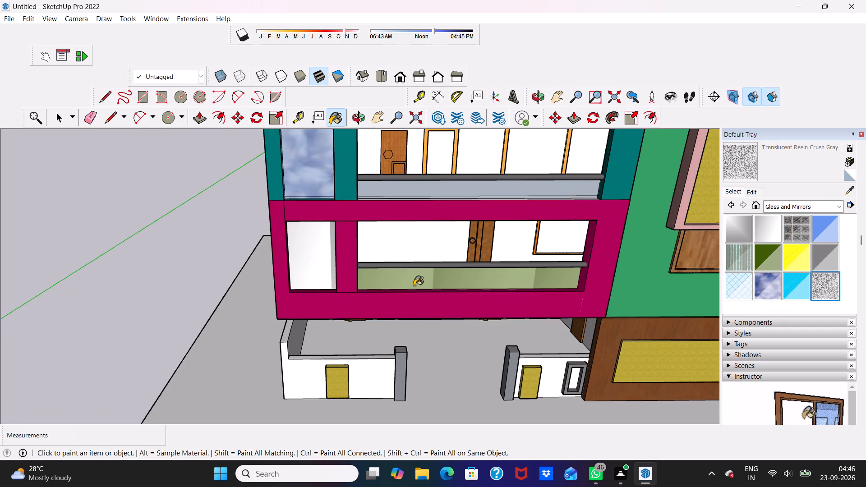
scroll(414, 286, "up", 1)
left_click(290, 261)
middle_click_drag(290, 269, 309, 222)
left_click(292, 155)
scroll(267, 221, "down", 12)
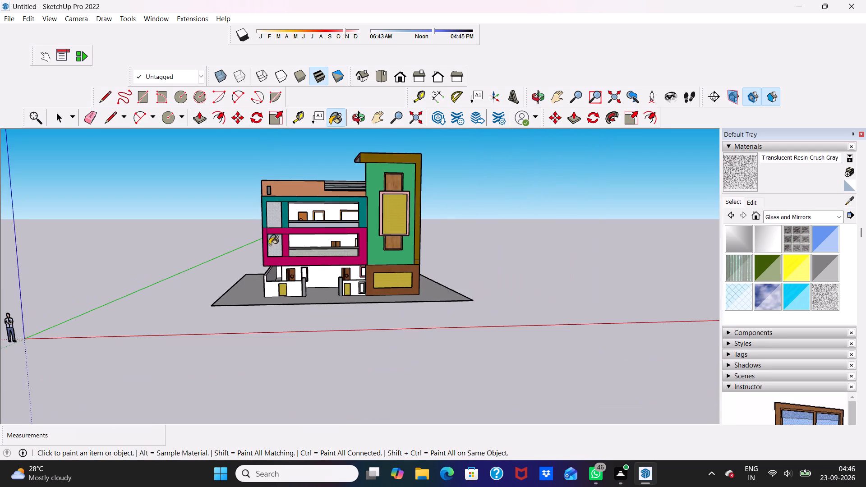
Examine the repainted panels and the whole building from several angles.
scroll(271, 240, "up", 15)
scroll(258, 191, "up", 4)
scroll(259, 190, "down", 6)
middle_click_drag(261, 193, 259, 173)
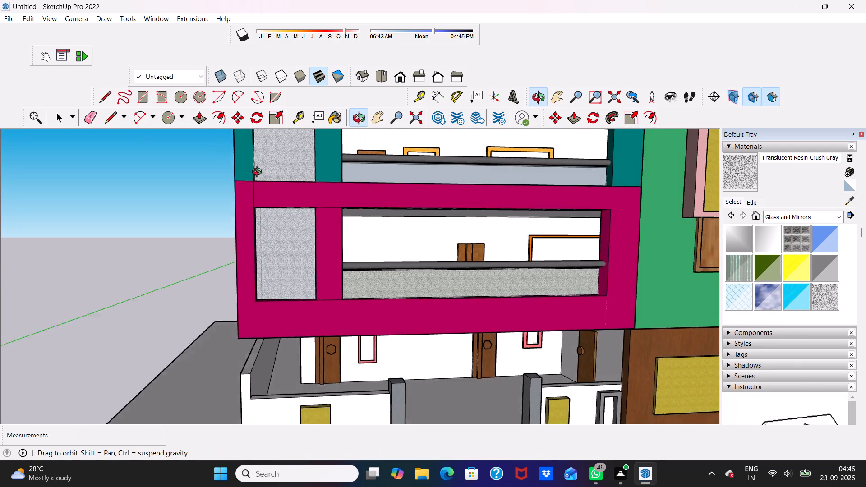
middle_click_drag(259, 173, 268, 198)
scroll(255, 189, "down", 3)
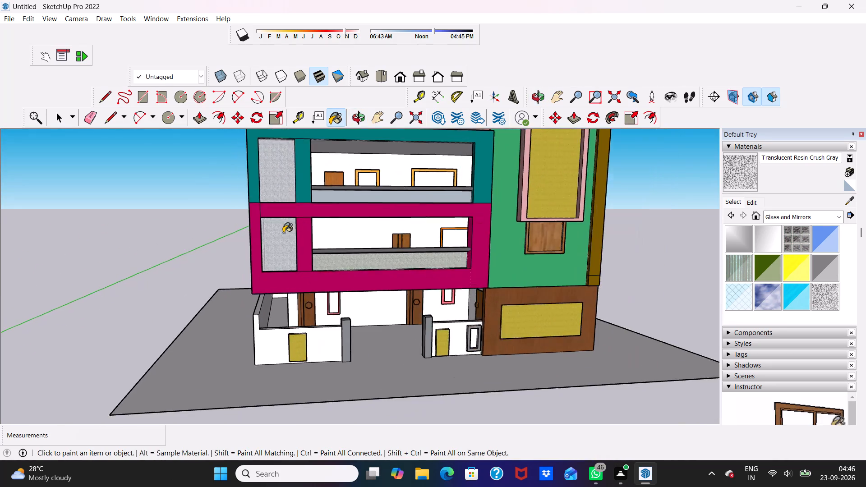
scroll(283, 233, "down", 5)
middle_click_drag(383, 228, 290, 242)
scroll(289, 240, "up", 4)
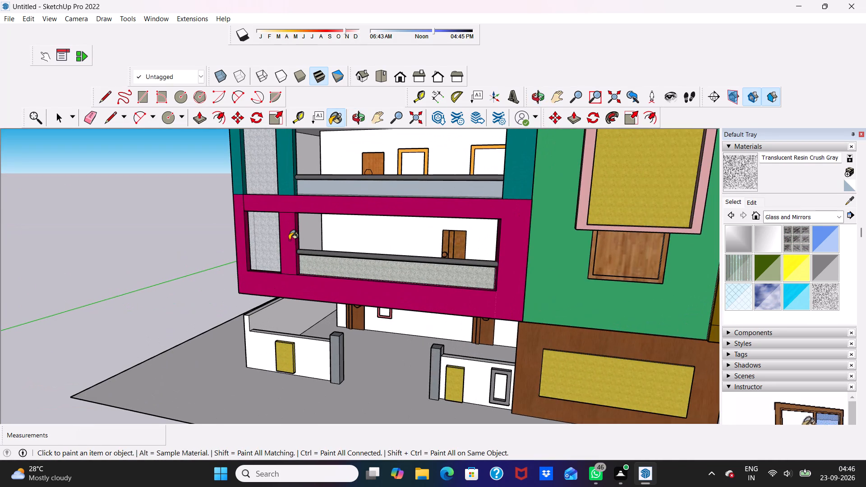
scroll(424, 188, "down", 7)
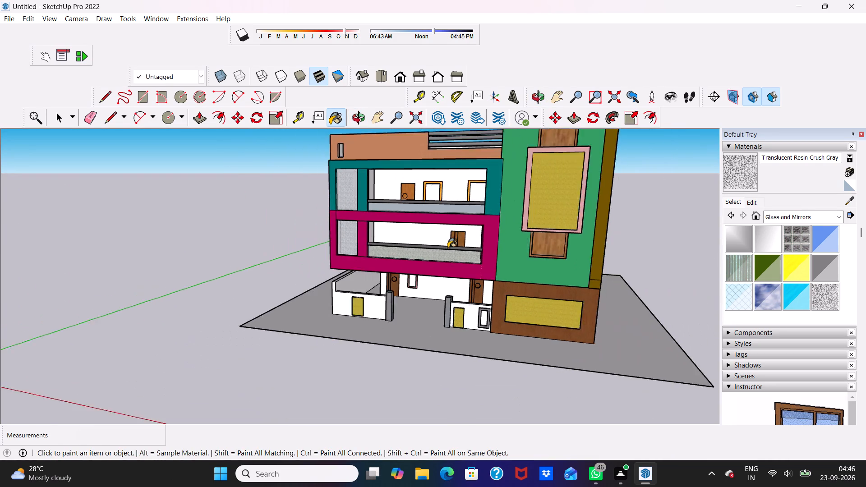
scroll(448, 248, "down", 1)
middle_click_drag(363, 234, 463, 226)
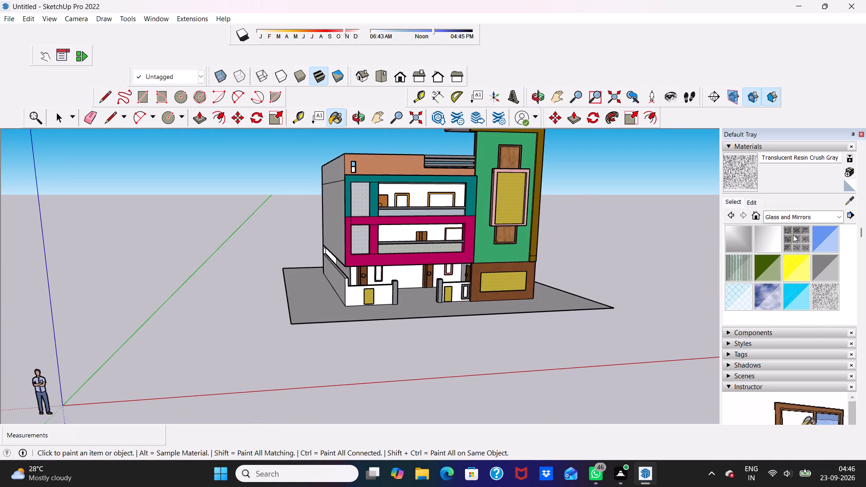
Paint the ground-floor wall behind the entrance doors with Formica Graystone from the Synthetic Surfaces materials.
left_click(838, 220)
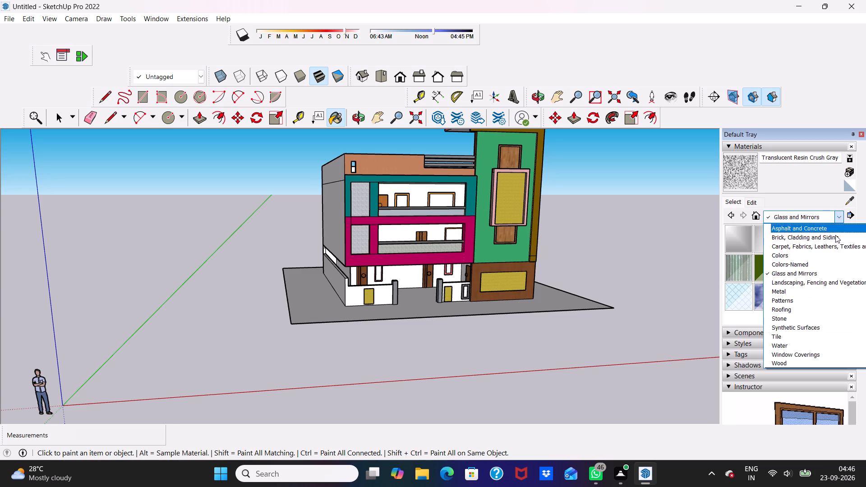
left_click(797, 325)
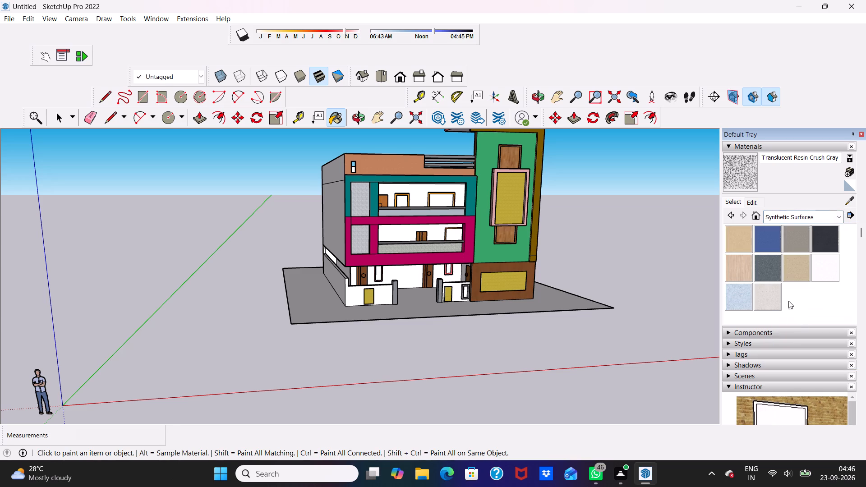
left_click(796, 239)
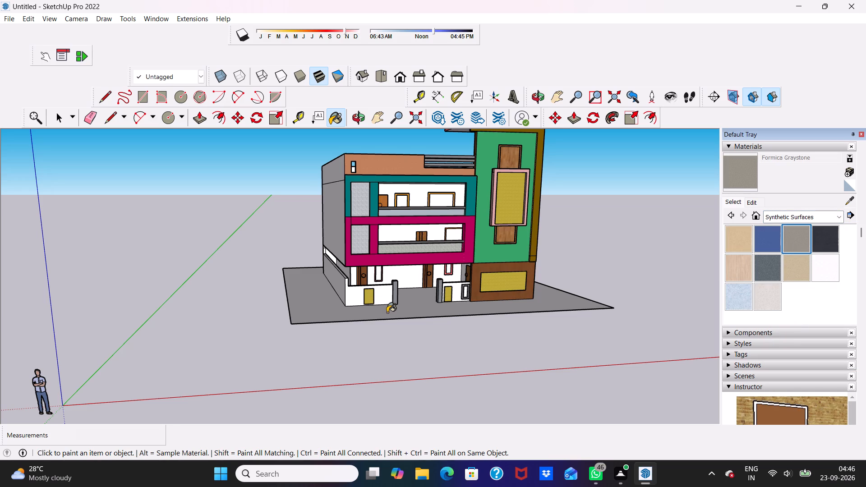
scroll(472, 193, "up", 5)
scroll(409, 271, "up", 3)
left_click(336, 349)
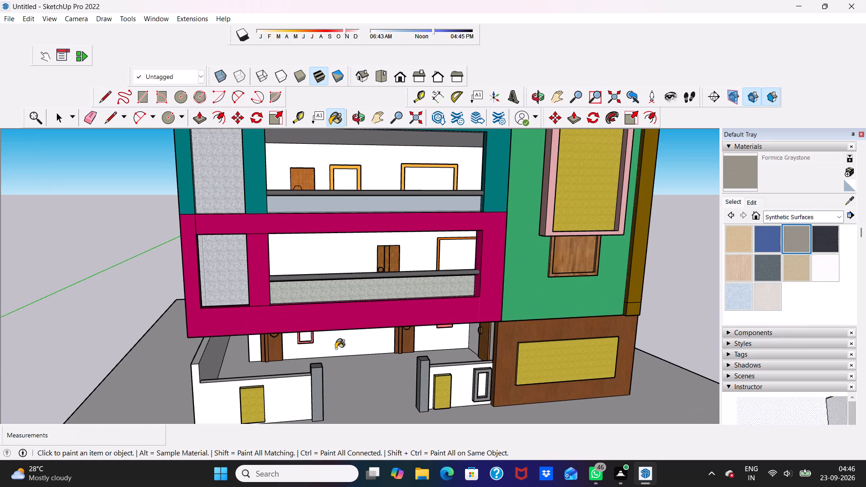
Paint the back wall and both side walls inside the magenta balcony with Quartz Light Brown.
middle_click_drag(344, 350, 309, 344)
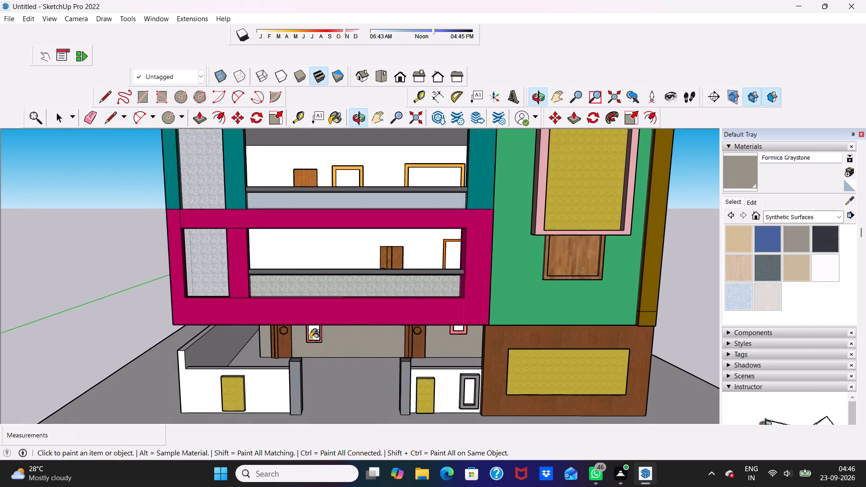
left_click(801, 267)
scroll(439, 235, "up", 1)
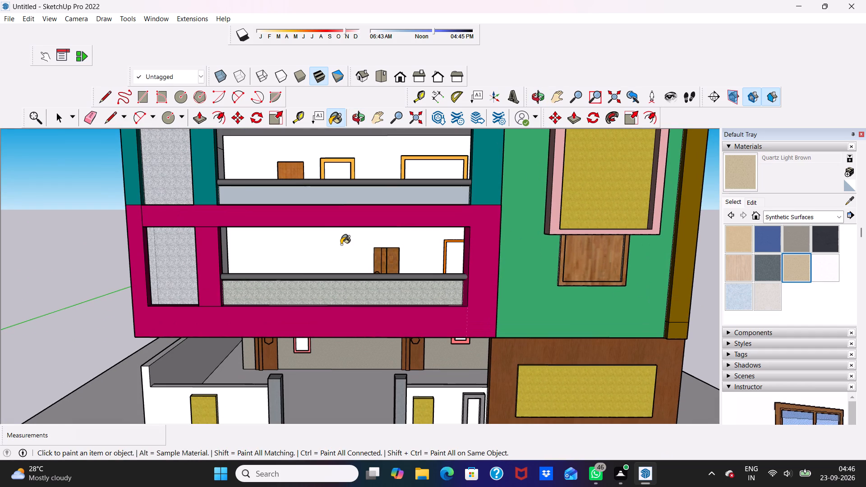
left_click(341, 244)
scroll(436, 253, "up", 4)
middle_click_drag(427, 233, 554, 229)
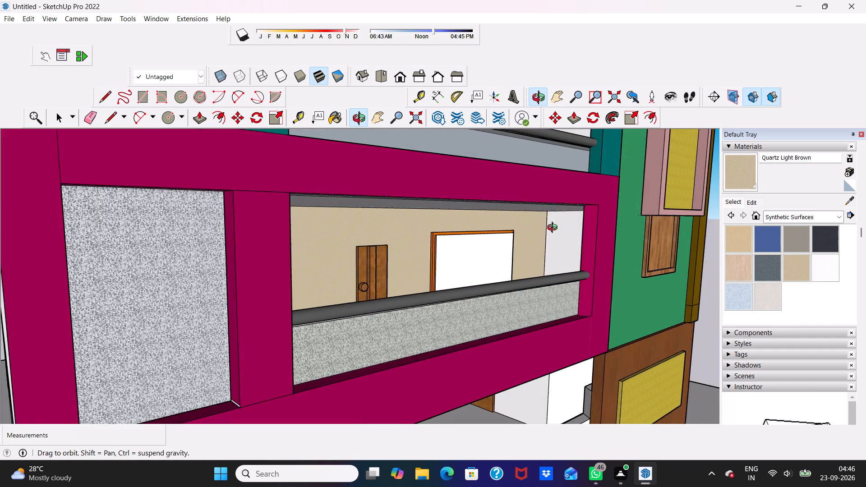
middle_click_drag(554, 229, 556, 229)
left_click(562, 235)
middle_click_drag(520, 253, 267, 282)
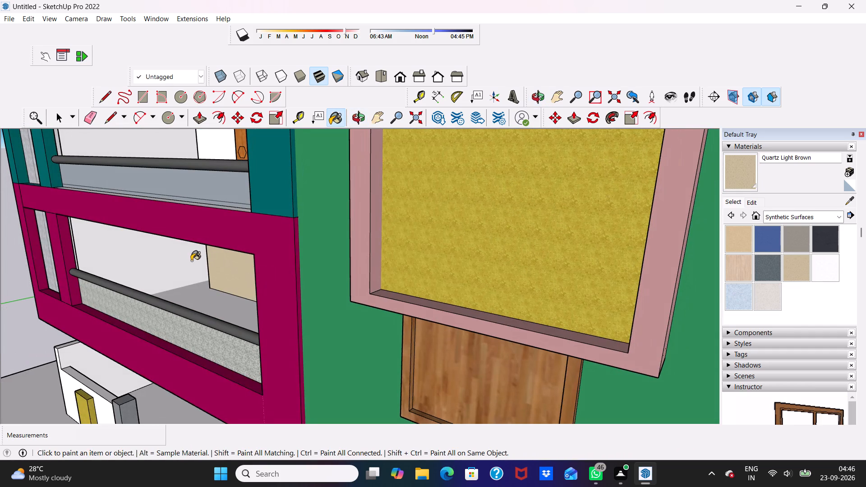
left_click(177, 253)
Paint the back wall and both side walls inside the teal balcony with Formica Laminate Light.
scroll(177, 250, "down", 5)
middle_click_drag(177, 252, 329, 231)
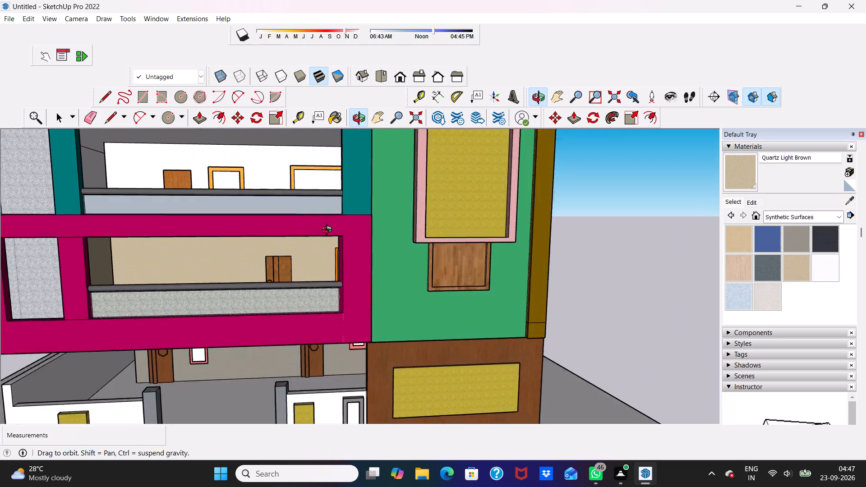
middle_click_drag(329, 231, 343, 230)
scroll(391, 206, "up", 1)
scroll(376, 198, "down", 5)
scroll(251, 194, "down", 5)
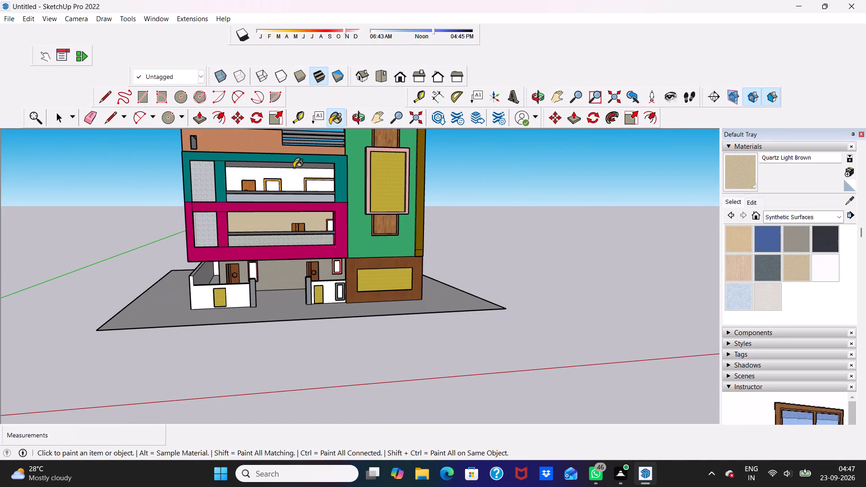
scroll(294, 168, "up", 3)
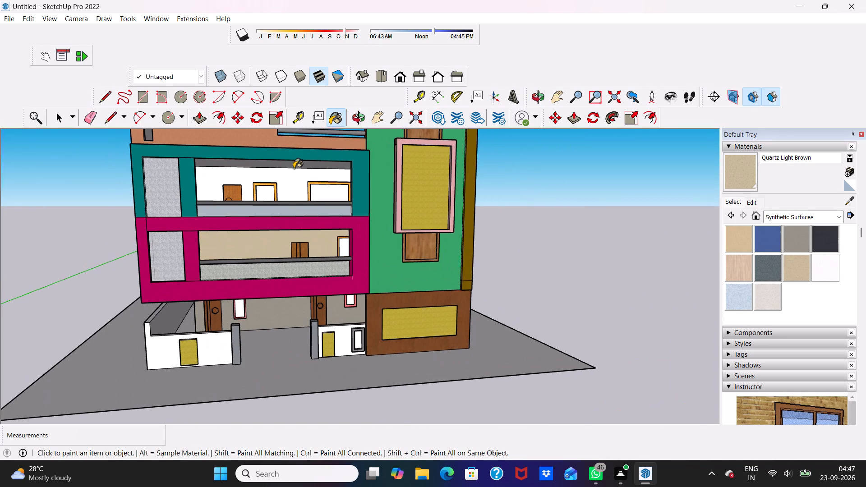
scroll(294, 168, "up", 1)
scroll(294, 188, "down", 4)
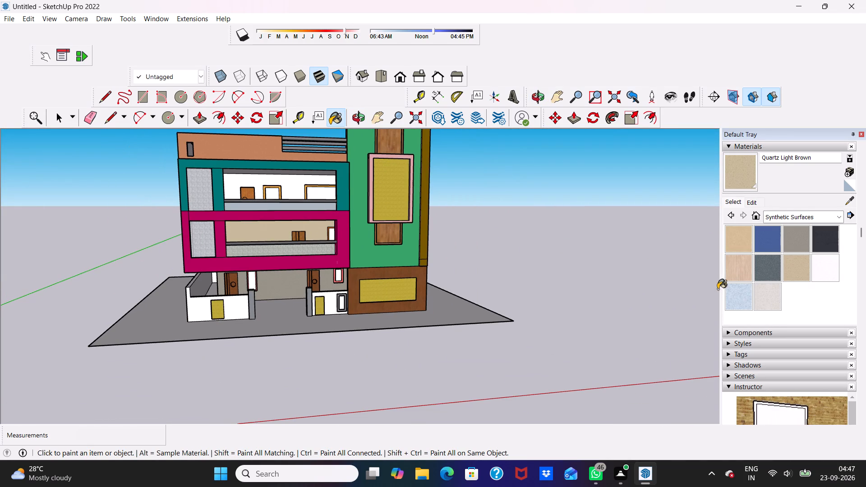
left_click(739, 264)
scroll(376, 210, "up", 4)
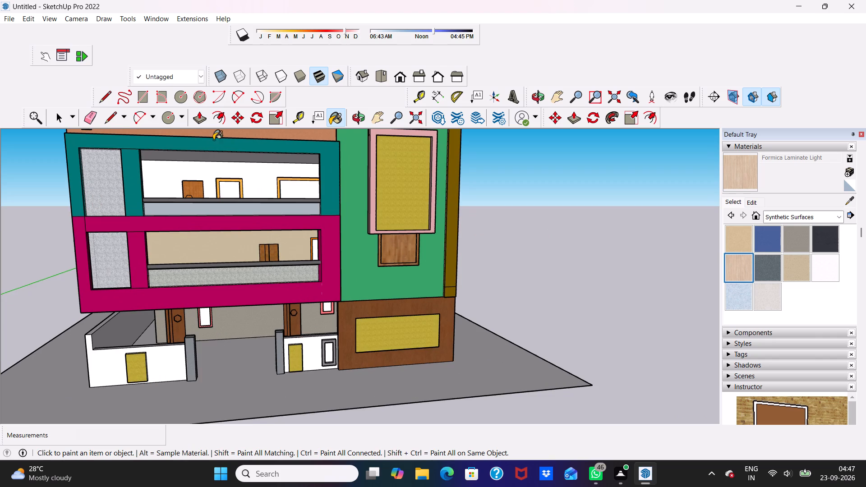
left_click(253, 182)
middle_click_drag(254, 178, 290, 174)
scroll(254, 178, "up", 1)
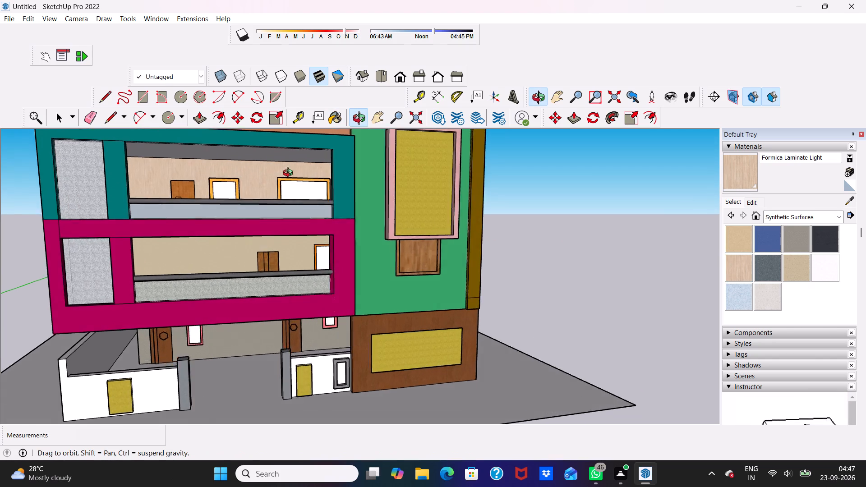
middle_click_drag(290, 174, 345, 198)
middle_click_drag(327, 188, 392, 172)
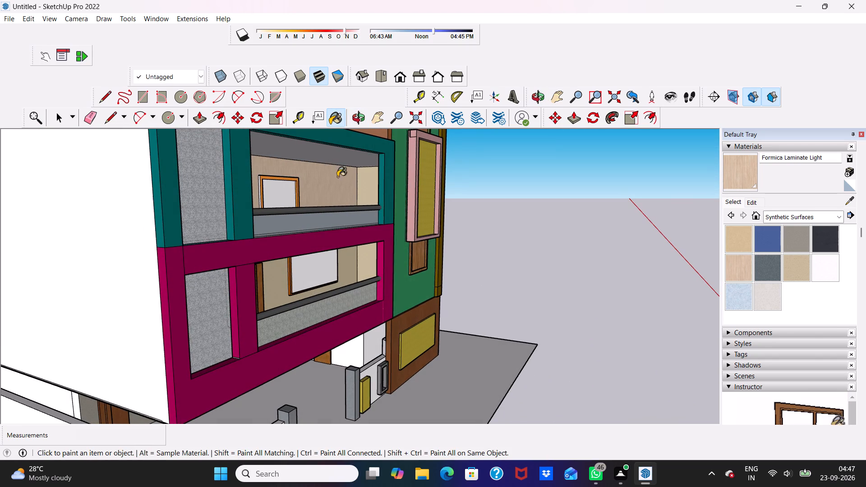
left_click(363, 188)
middle_click_drag(364, 191, 29, 211)
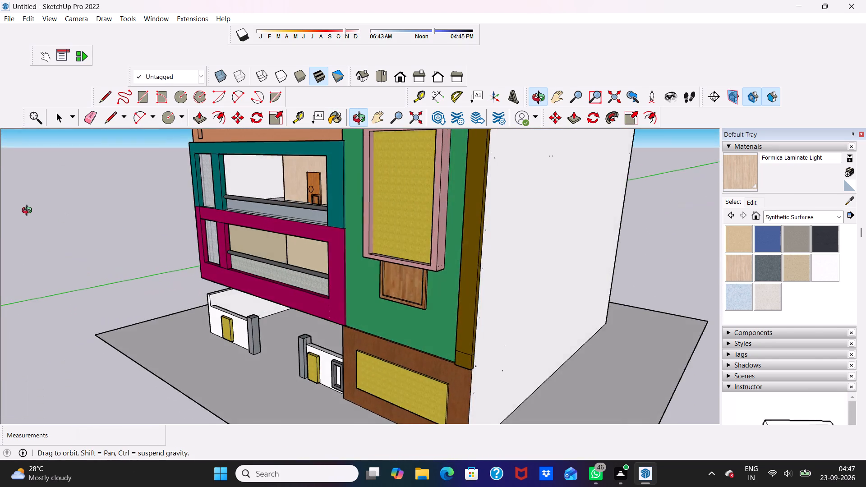
middle_click_drag(29, 211, 36, 204)
scroll(226, 211, "up", 1)
left_click(236, 184)
scroll(233, 179, "down", 2)
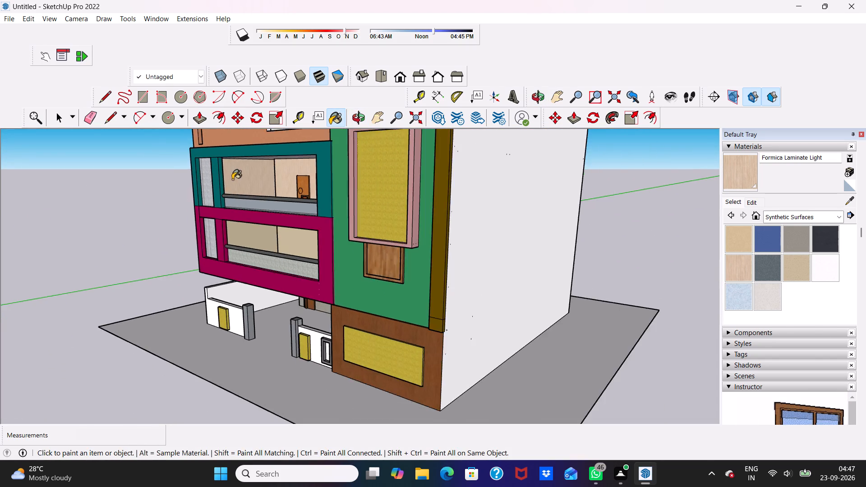
Paint the boundary wall's inner face and the ground-floor porch walls on the tower side with Formica Graystone.
middle_click_drag(232, 179, 341, 168)
scroll(308, 172, "down", 5)
middle_click_drag(299, 195, 390, 186)
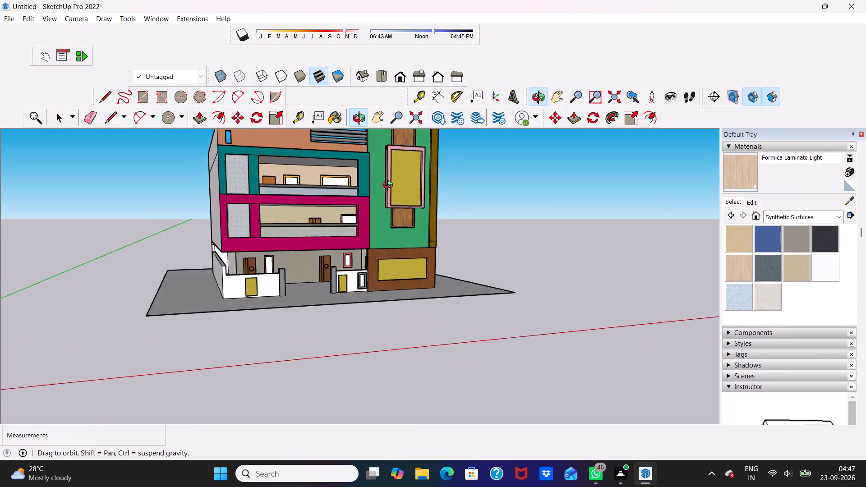
middle_click_drag(390, 186, 306, 191)
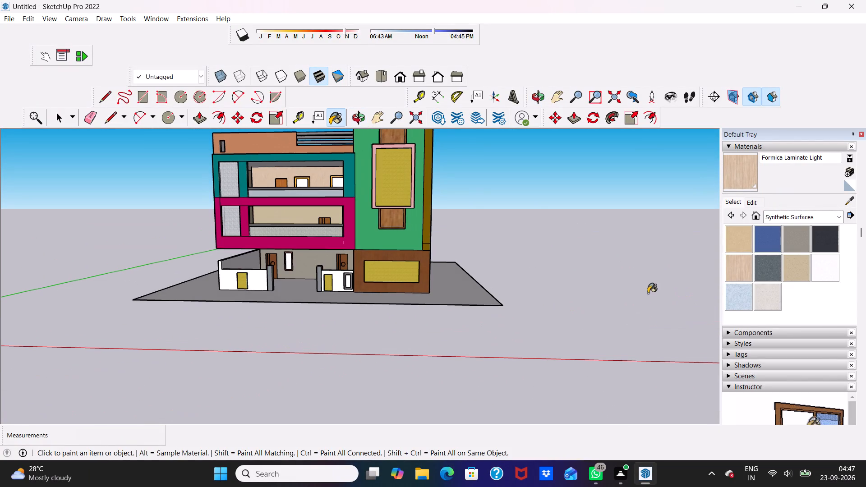
left_click(786, 237)
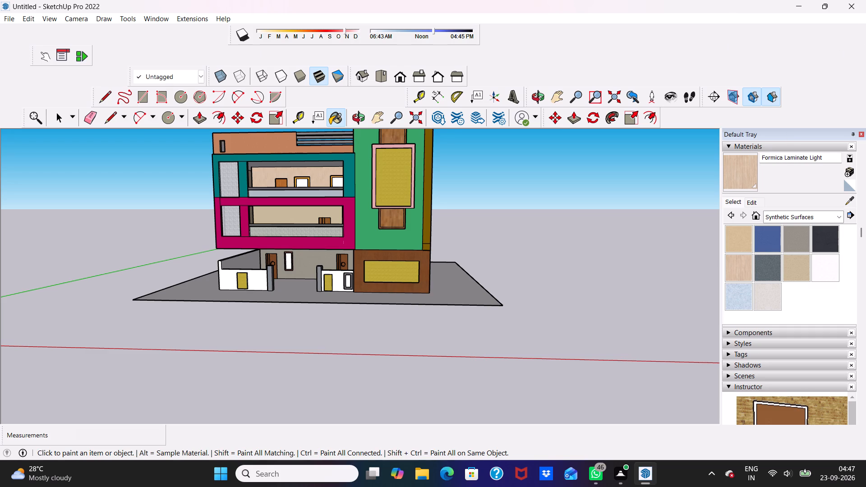
left_click(791, 228)
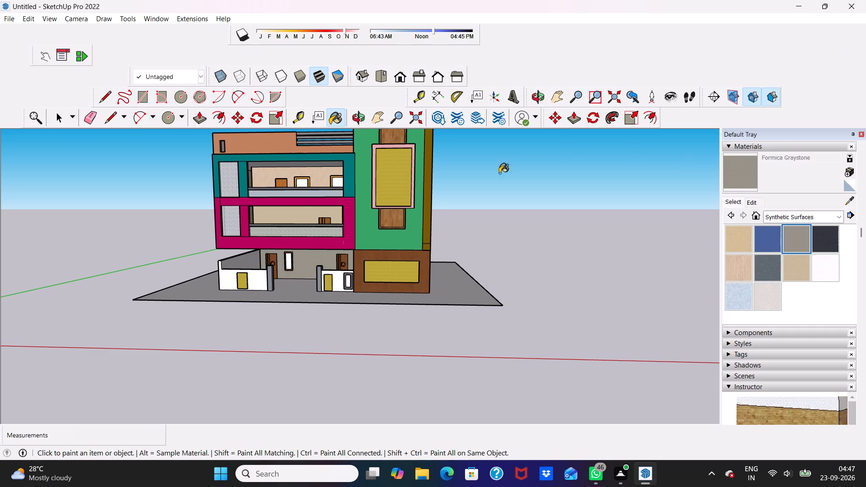
scroll(282, 208, "up", 3)
scroll(243, 236, "up", 4)
left_click(206, 299)
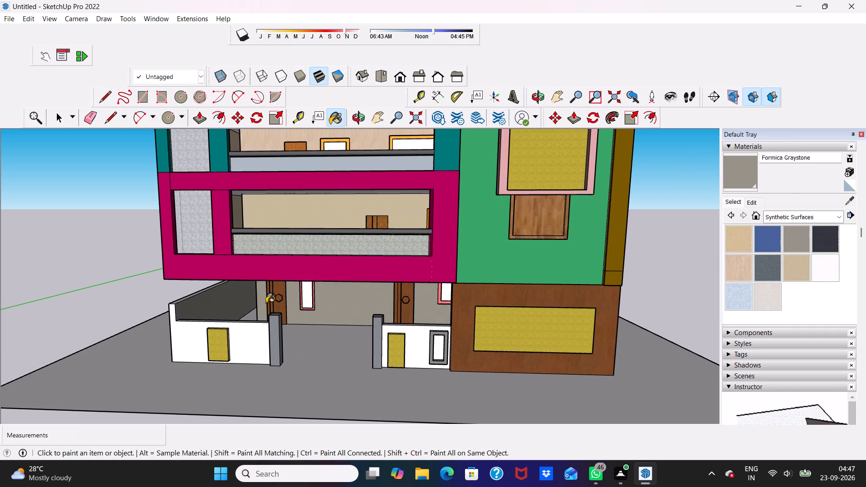
scroll(286, 307, "up", 5)
middle_click_drag(276, 257, 481, 243)
left_click(475, 276)
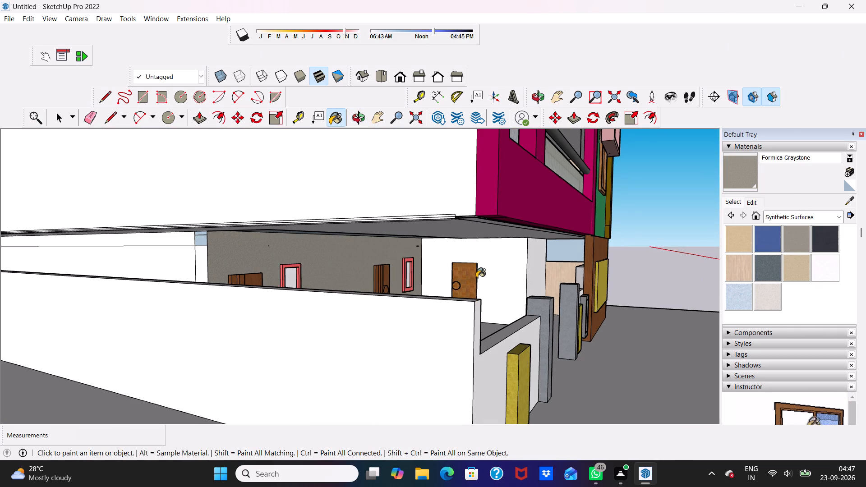
left_click(496, 274)
scroll(465, 244, "up", 2)
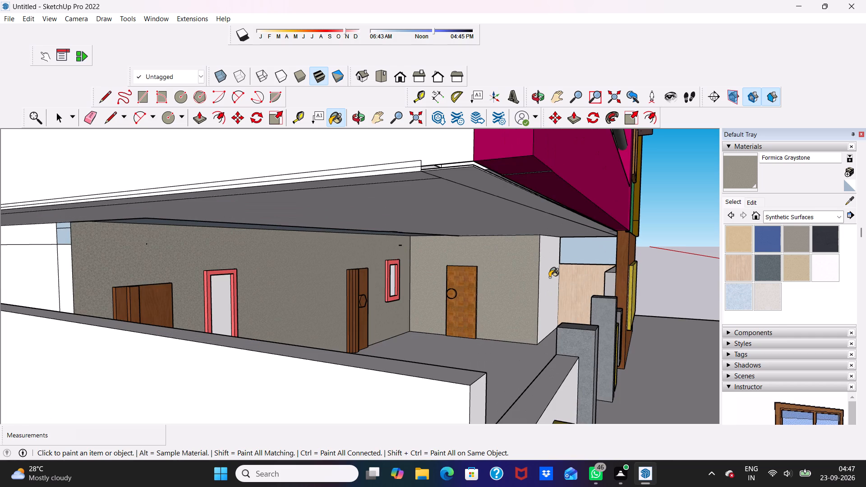
left_click(549, 277)
left_click(580, 282)
Paint the far side-passage wall, its narrow corner faces and the recessed strip above the entrance-door wall with Formica Graystone.
scroll(573, 275, "down", 2)
middle_click_drag(573, 275, 433, 273)
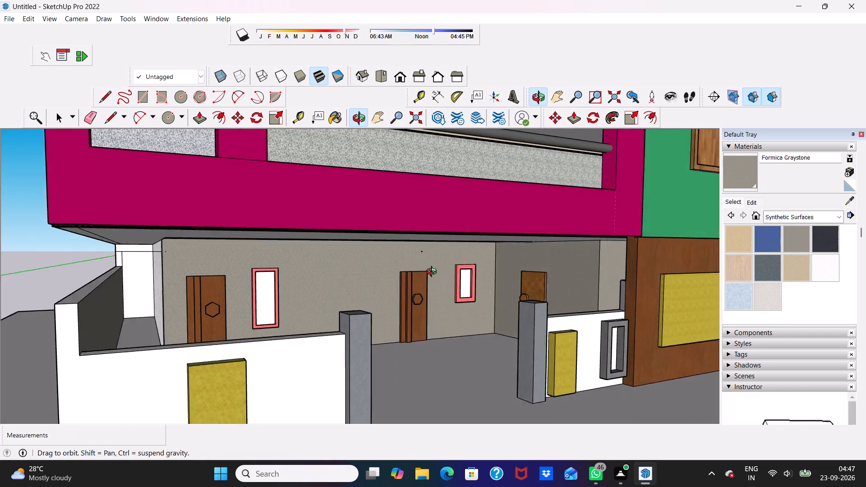
middle_click_drag(433, 273, 495, 268)
scroll(238, 263, "up", 3)
left_click(149, 257)
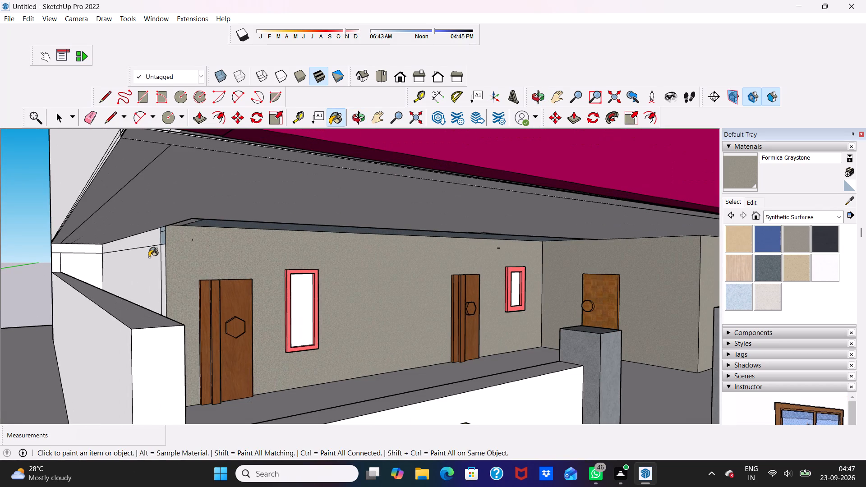
left_click(150, 238)
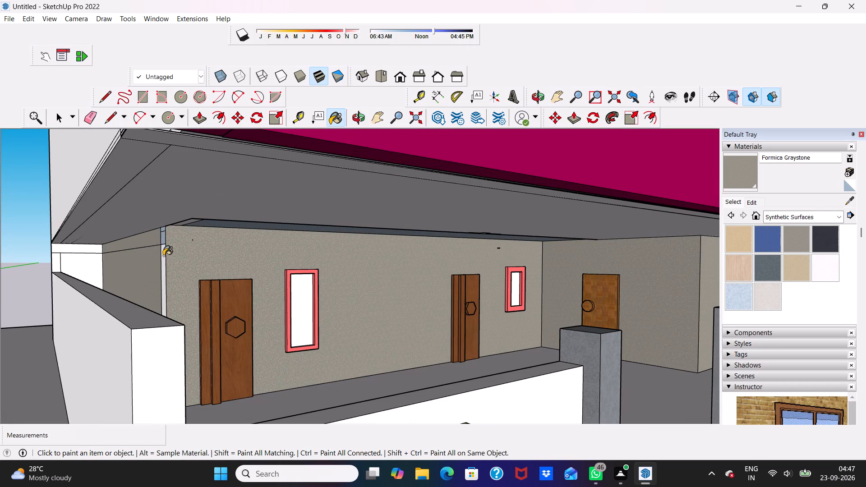
left_click(163, 256)
left_click(164, 239)
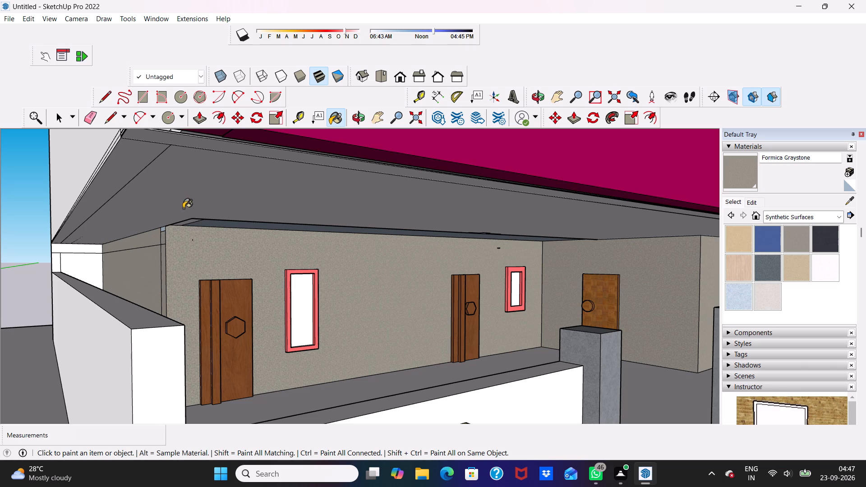
scroll(178, 219, "up", 3)
left_click(161, 229)
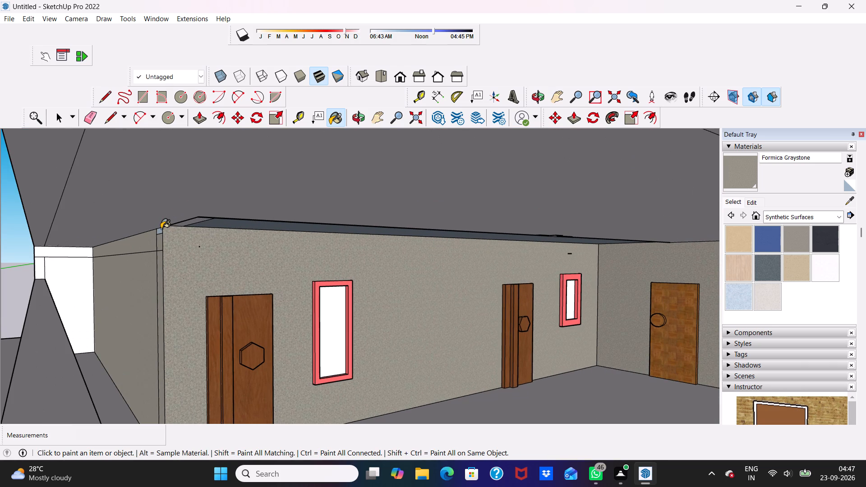
left_click(263, 227)
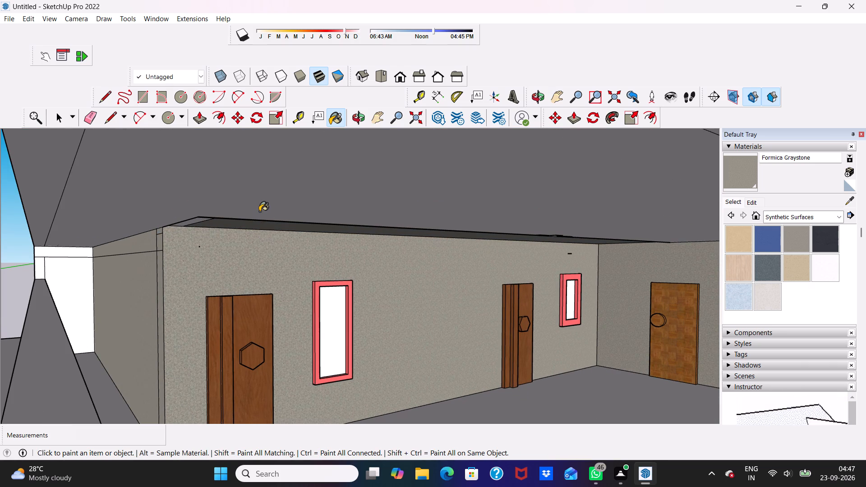
left_click(193, 217)
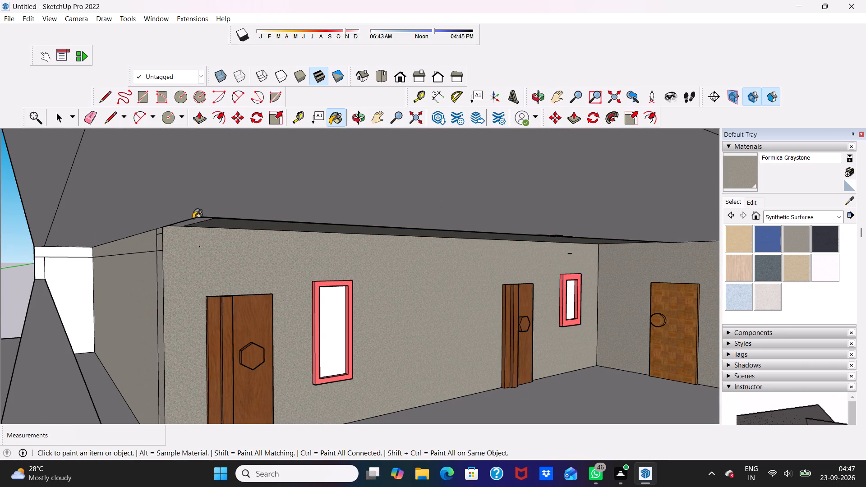
left_click(193, 221)
Examine the repainted ground-floor porch and the slab underside from the front, below and the side.
scroll(193, 219, "down", 11)
middle_click_drag(194, 212, 138, 216)
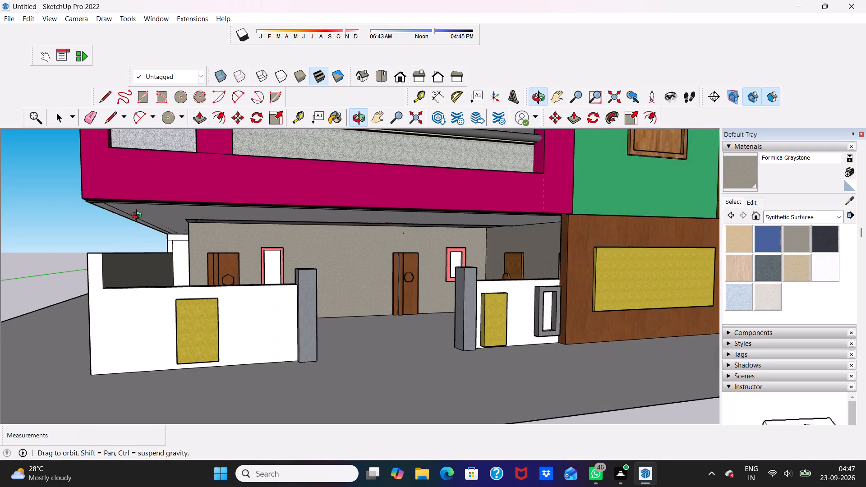
middle_click_drag(138, 216, 141, 169)
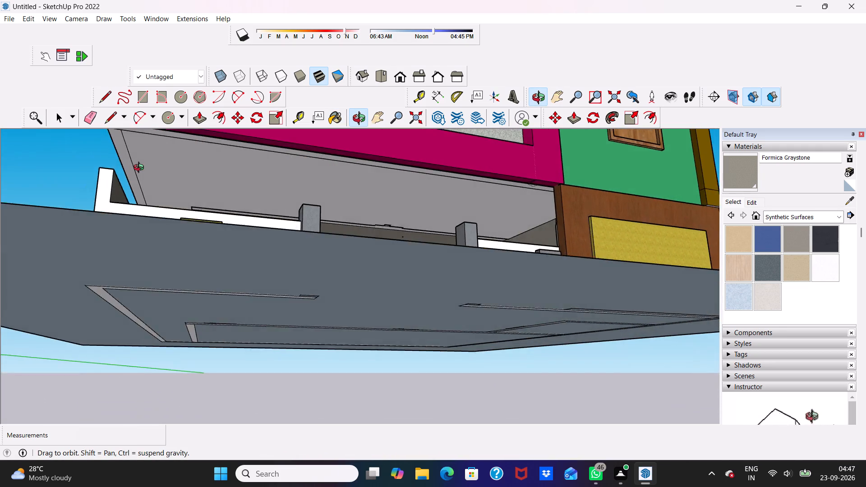
middle_click_drag(141, 169, 305, 231)
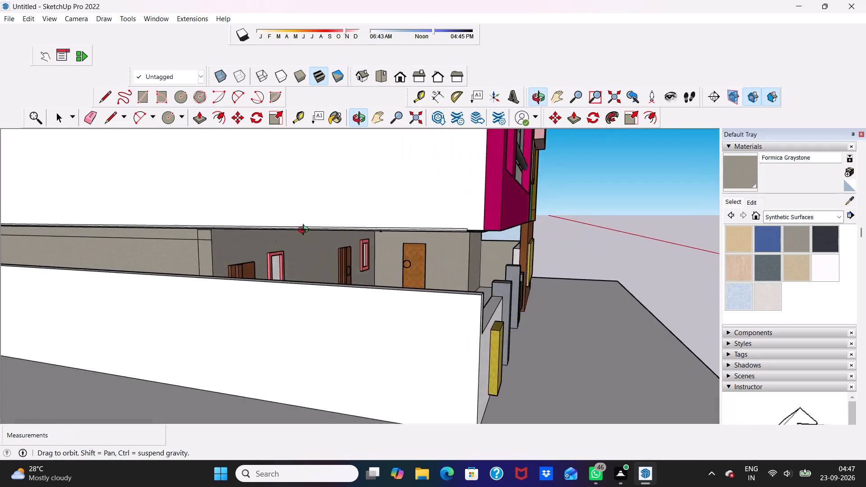
middle_click_drag(305, 231, 101, 229)
scroll(149, 230, "up", 1)
scroll(153, 221, "down", 5)
middle_click_drag(170, 241, 176, 248)
scroll(165, 233, "down", 6)
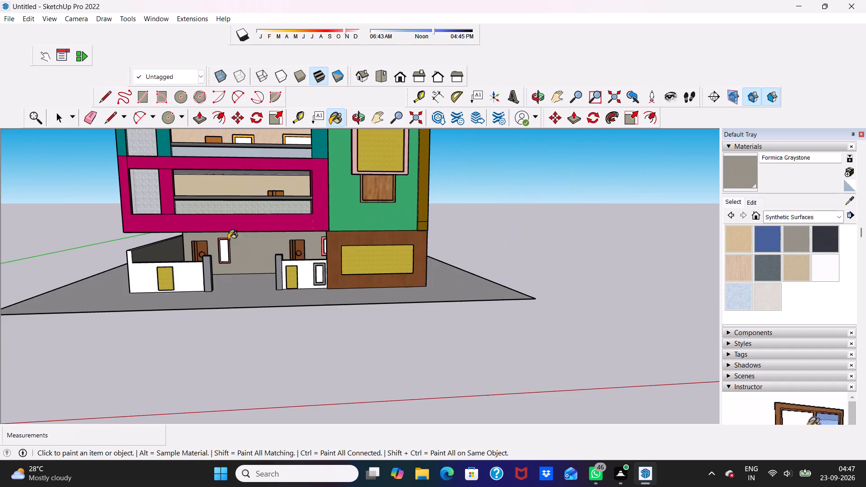
Paint the panes of both pink-framed windows on the ground-floor porch wall with Translucent Glass Blue.
scroll(245, 239, "up", 9)
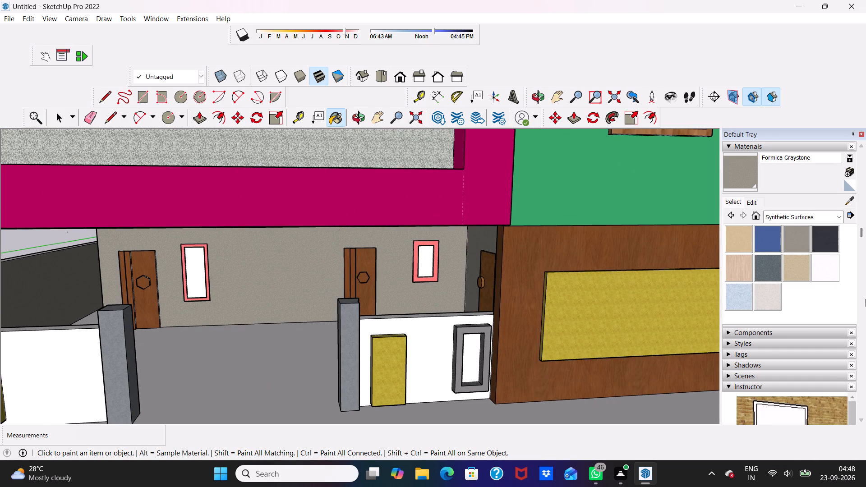
left_click(841, 216)
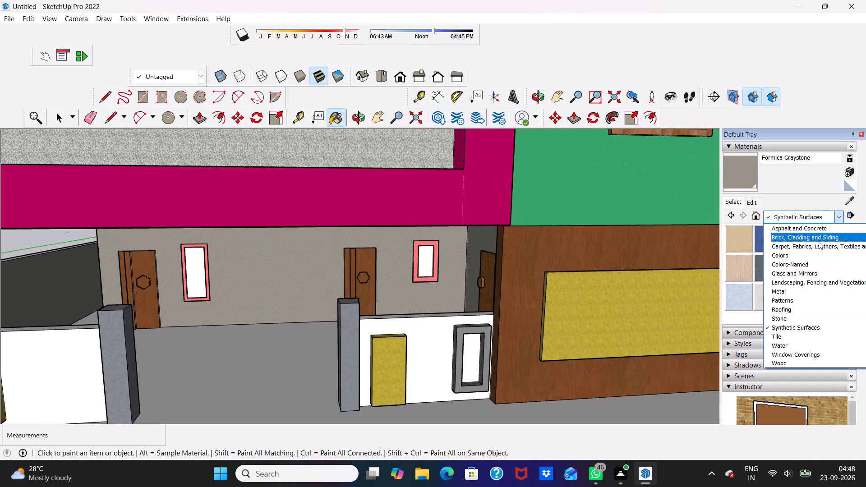
left_click(805, 274)
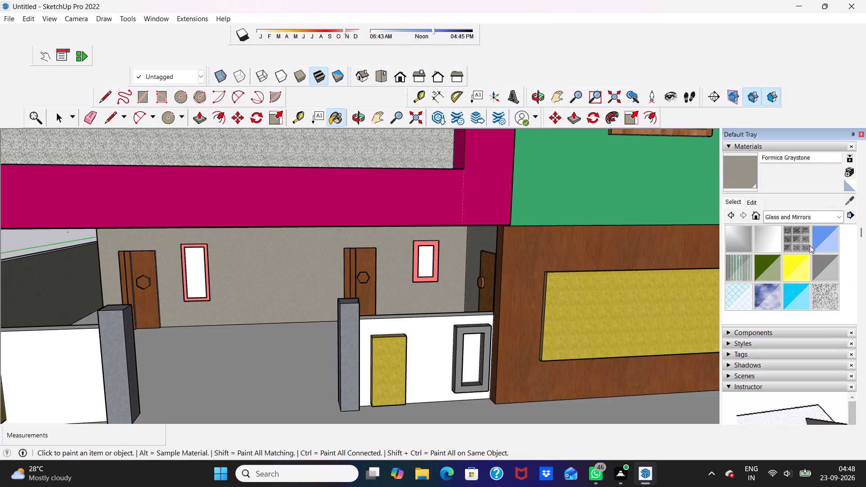
left_click(819, 239)
scroll(231, 248, "up", 4)
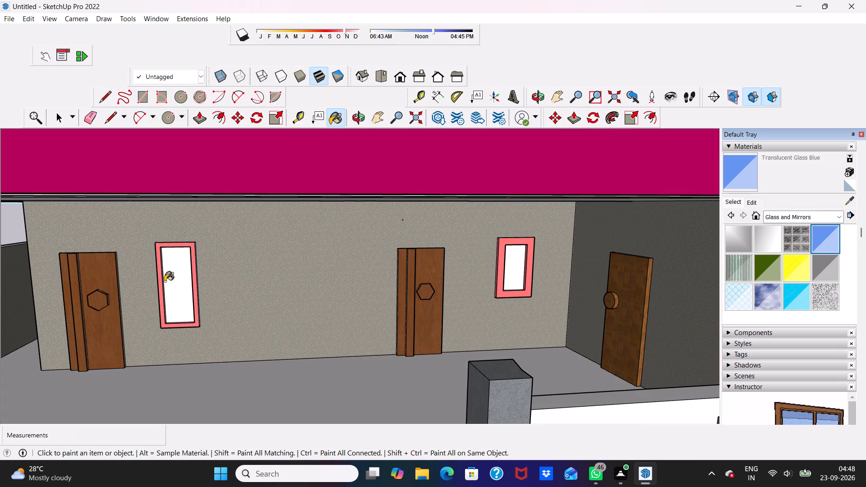
left_click(182, 278)
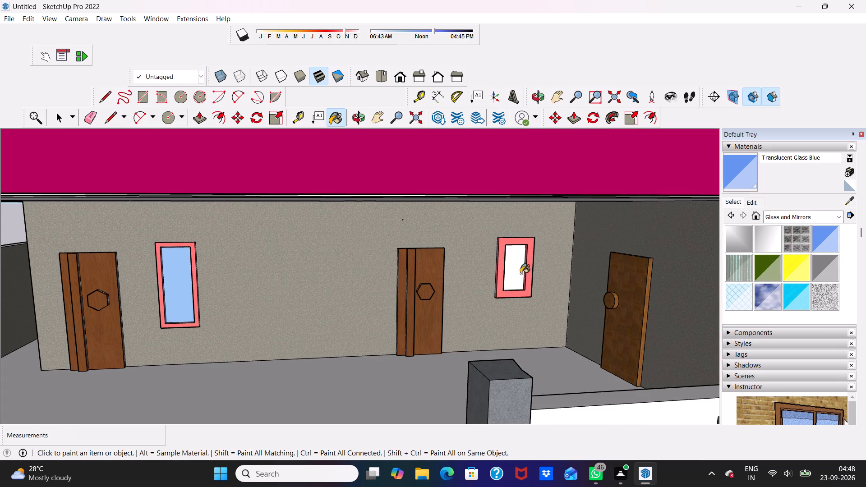
left_click(521, 273)
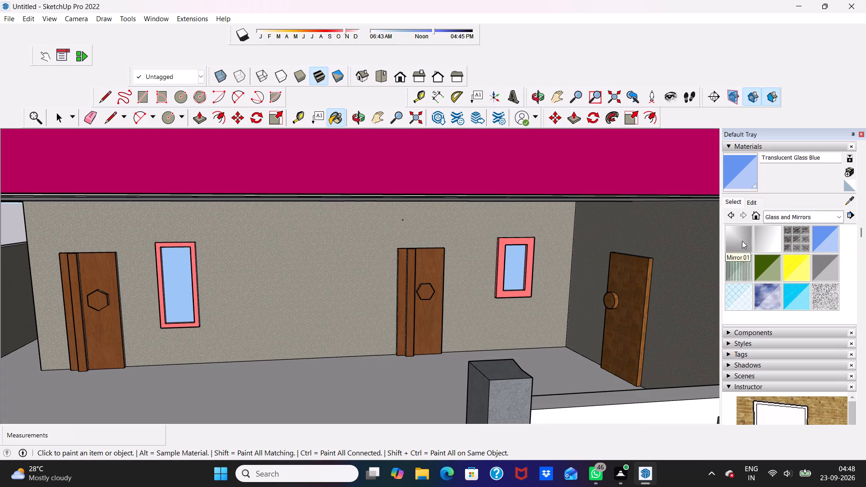
Paint the window pane on the magenta balcony's back wall with Translucent Glass Dark Green.
left_click(755, 265)
scroll(577, 248, "down", 7)
scroll(335, 313, "down", 5)
scroll(503, 207, "up", 2)
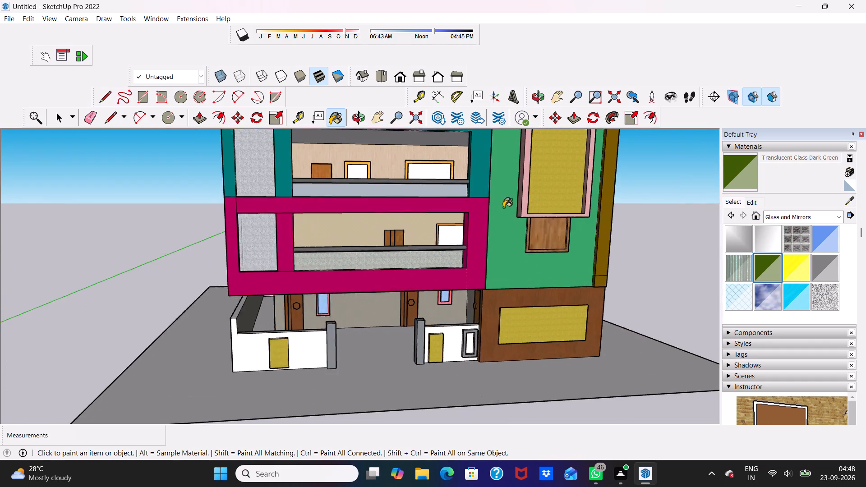
scroll(503, 207, "up", 2)
left_click(437, 245)
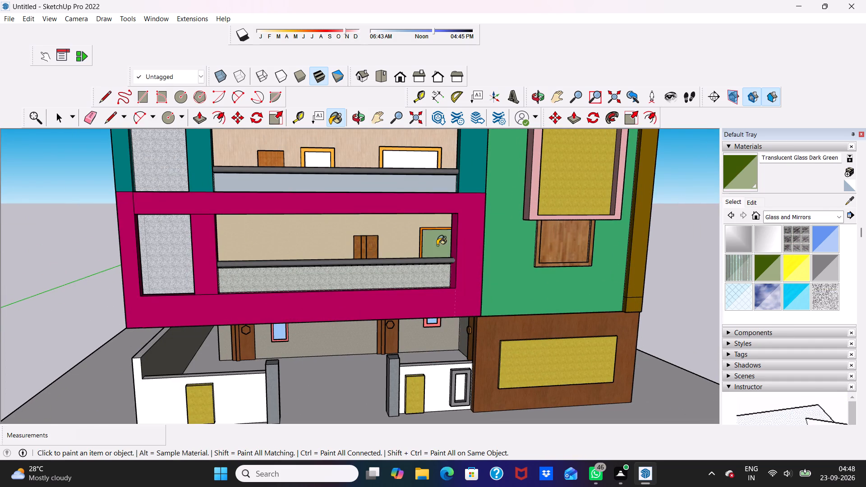
Paint the panes of both windows on the teal balcony's back wall with Mirror 02.
scroll(440, 267, "down", 2)
scroll(736, 295, "up", 2)
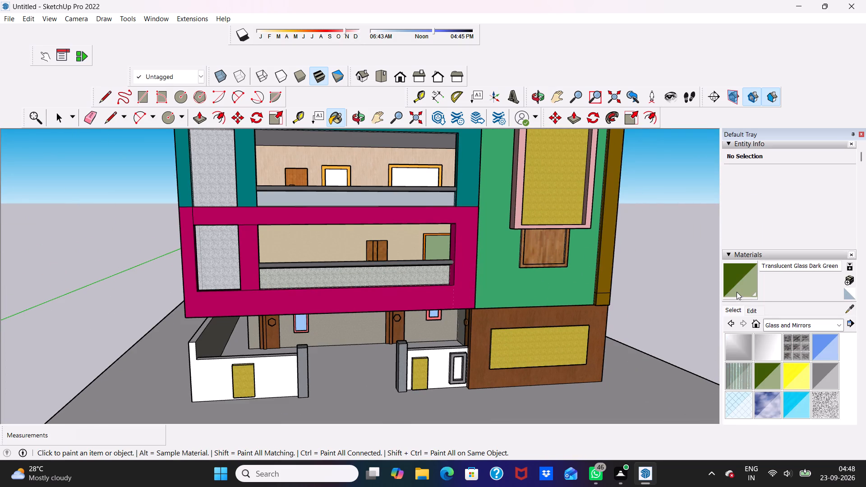
scroll(737, 292, "up", 1)
scroll(732, 293, "down", 3)
left_click(770, 185)
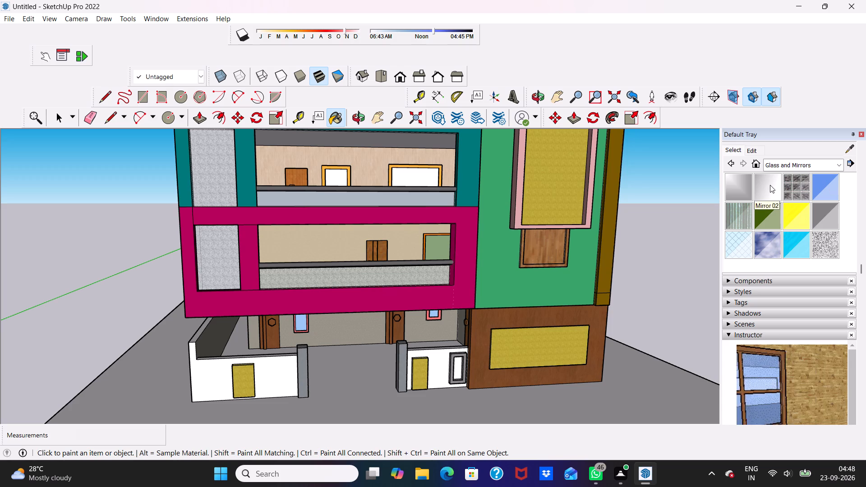
left_click(419, 173)
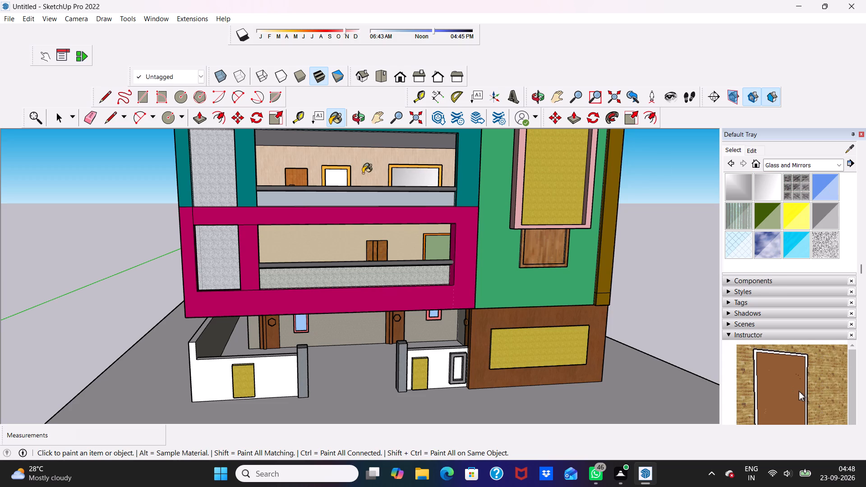
left_click(341, 175)
Examine the glazed balcony and porch windows and the front boundary wall.
scroll(345, 196, "down", 4)
scroll(351, 217, "up", 6)
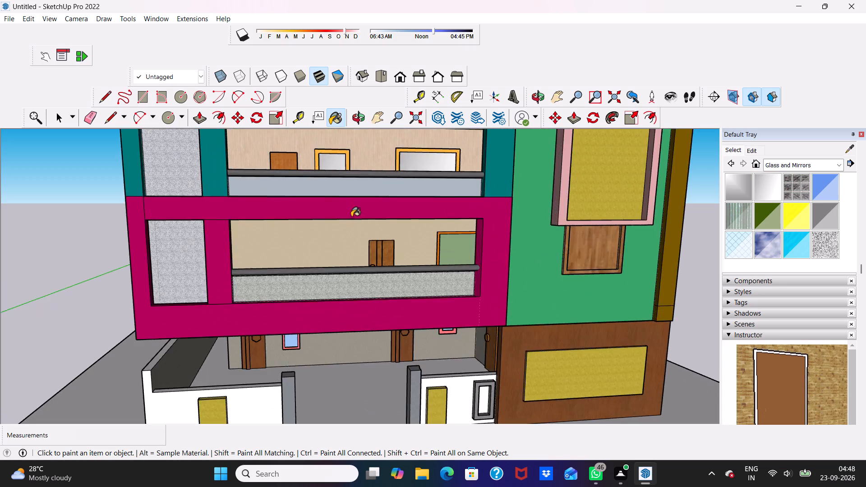
scroll(351, 217, "down", 4)
middle_click_drag(354, 239, 333, 262)
middle_click_drag(332, 261, 350, 243)
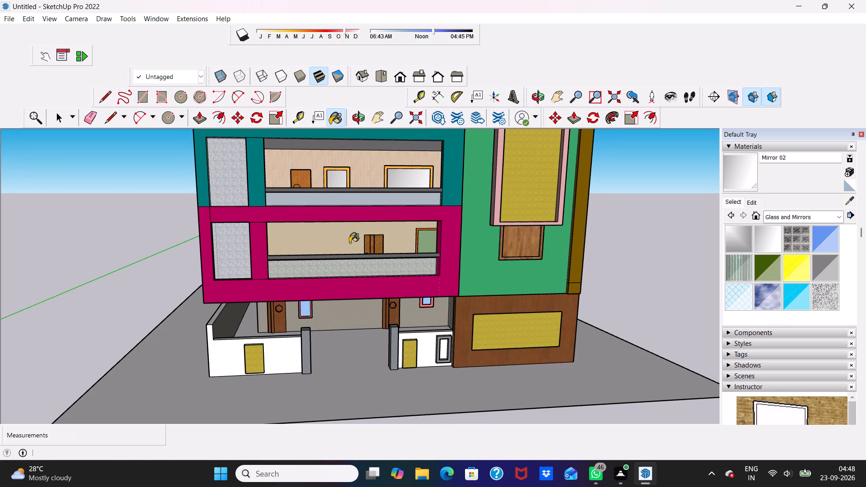
scroll(346, 265, "down", 2)
scroll(300, 307, "down", 2)
scroll(298, 313, "up", 6)
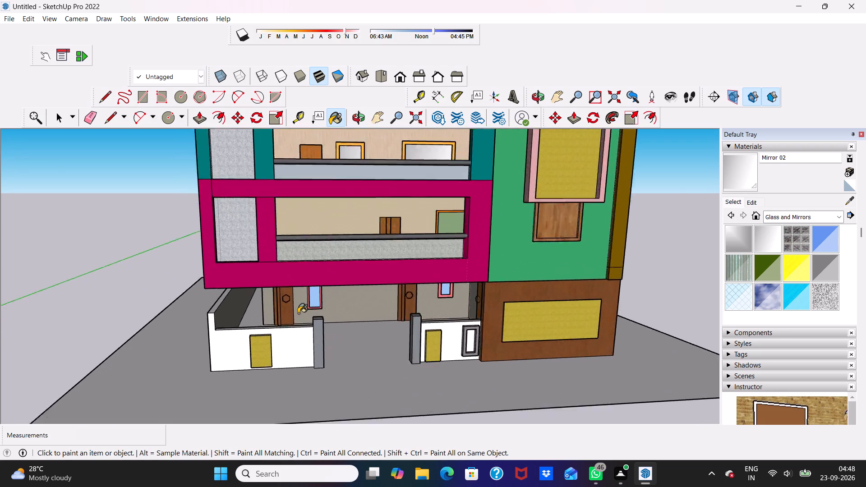
scroll(298, 313, "up", 2)
scroll(296, 313, "down", 1)
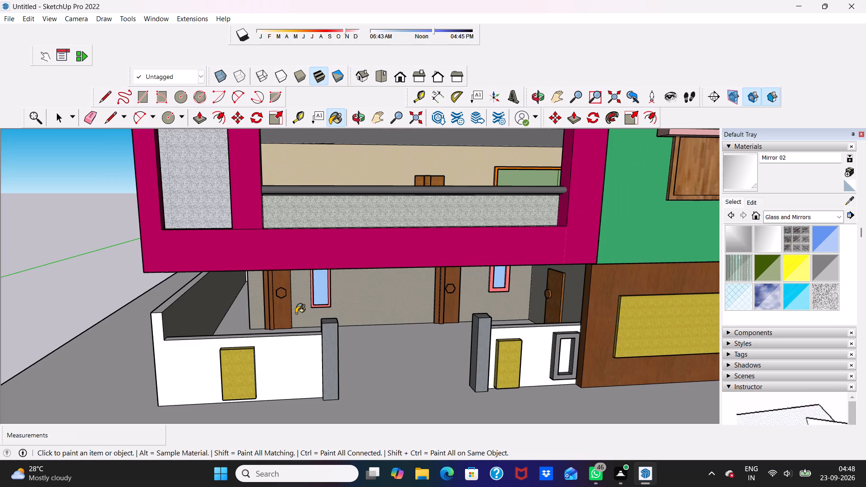
scroll(585, 359, "down", 4)
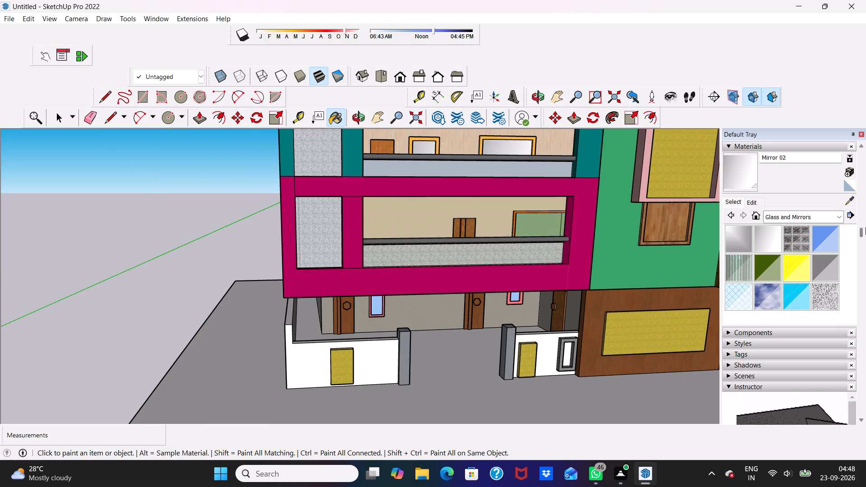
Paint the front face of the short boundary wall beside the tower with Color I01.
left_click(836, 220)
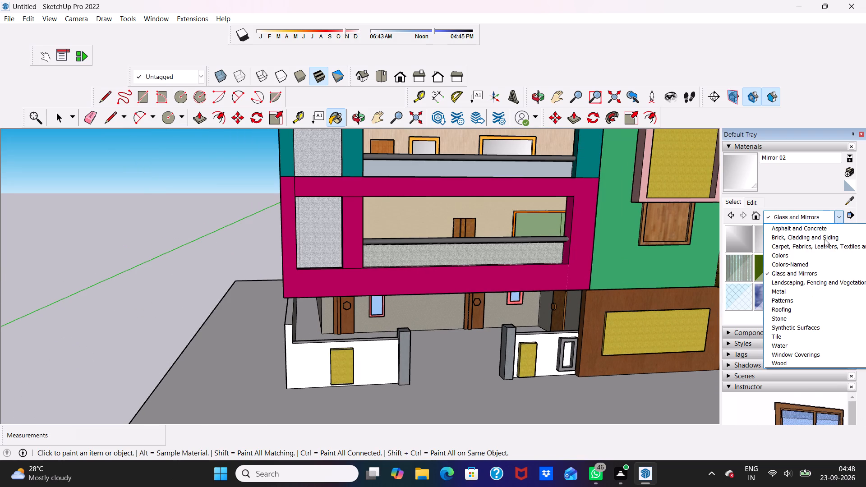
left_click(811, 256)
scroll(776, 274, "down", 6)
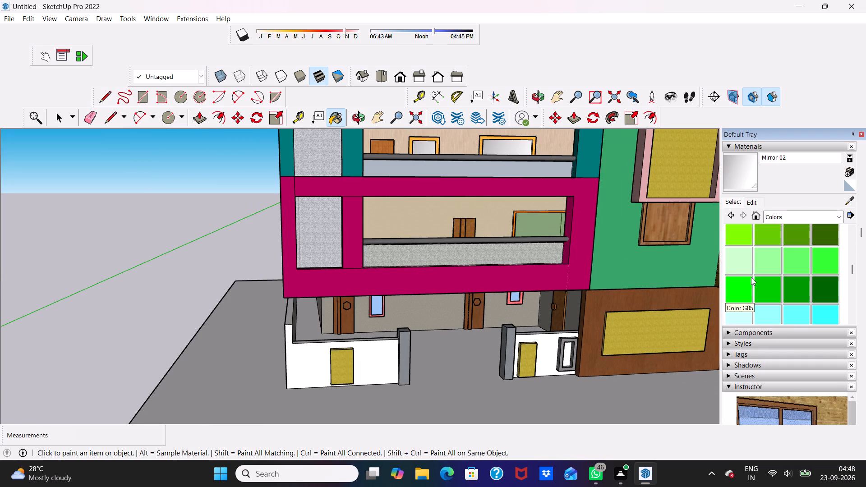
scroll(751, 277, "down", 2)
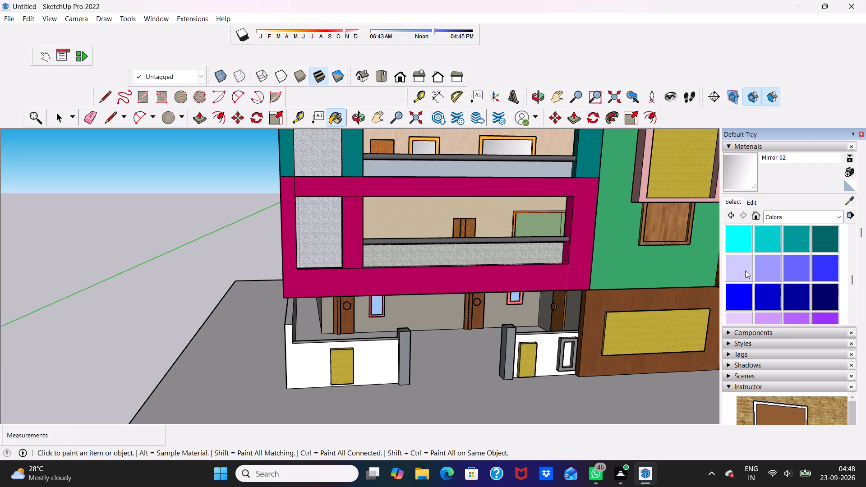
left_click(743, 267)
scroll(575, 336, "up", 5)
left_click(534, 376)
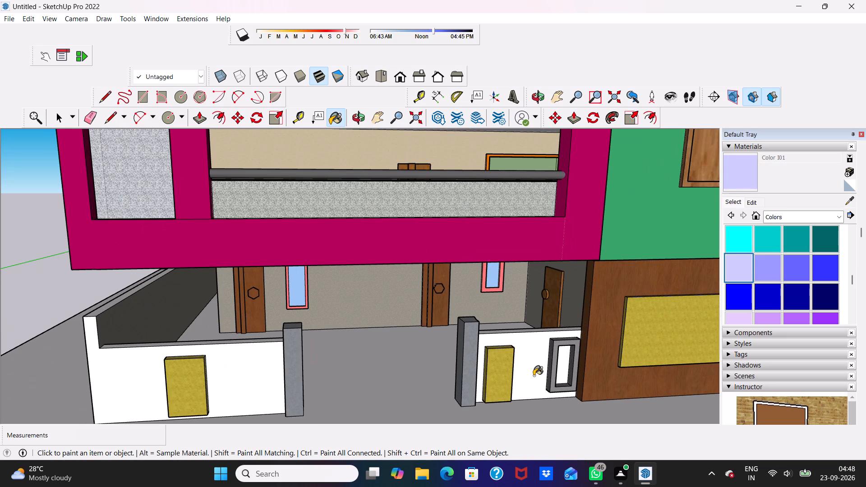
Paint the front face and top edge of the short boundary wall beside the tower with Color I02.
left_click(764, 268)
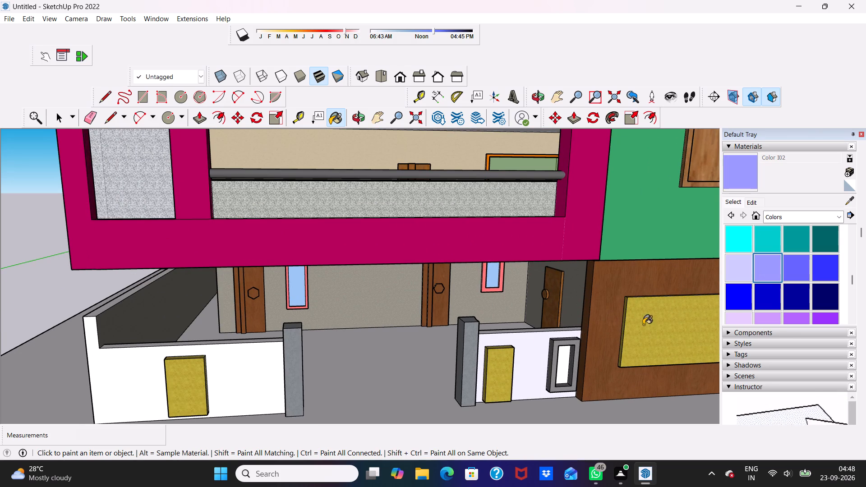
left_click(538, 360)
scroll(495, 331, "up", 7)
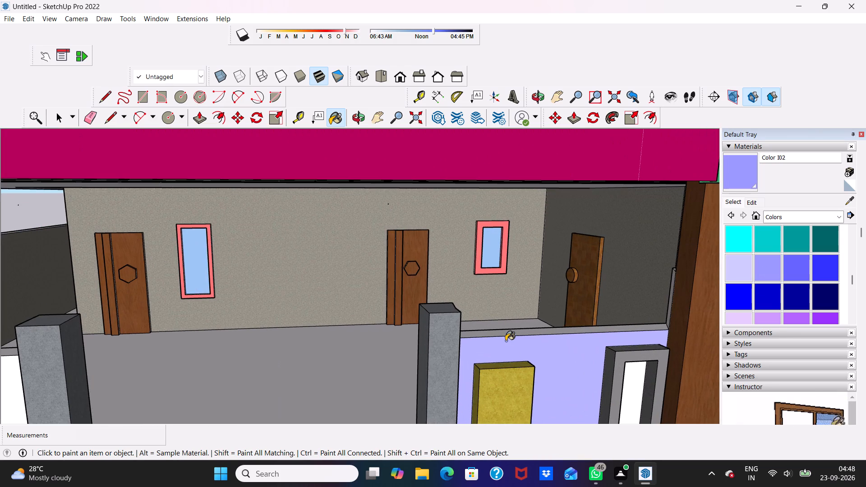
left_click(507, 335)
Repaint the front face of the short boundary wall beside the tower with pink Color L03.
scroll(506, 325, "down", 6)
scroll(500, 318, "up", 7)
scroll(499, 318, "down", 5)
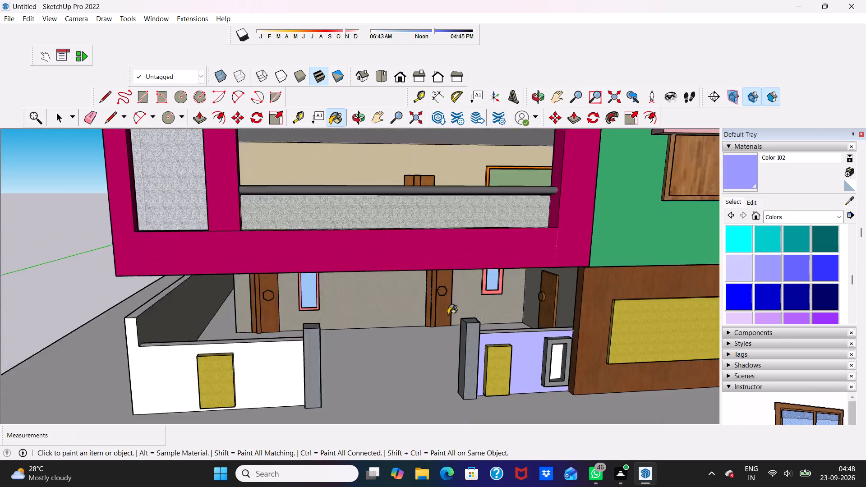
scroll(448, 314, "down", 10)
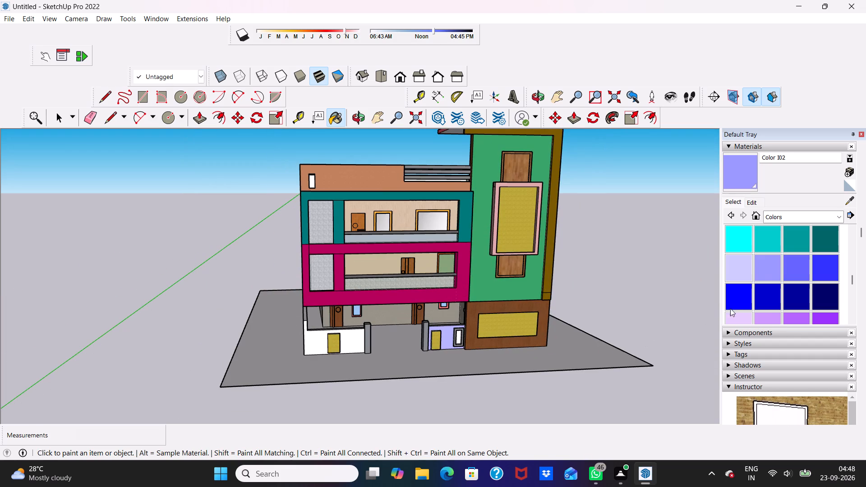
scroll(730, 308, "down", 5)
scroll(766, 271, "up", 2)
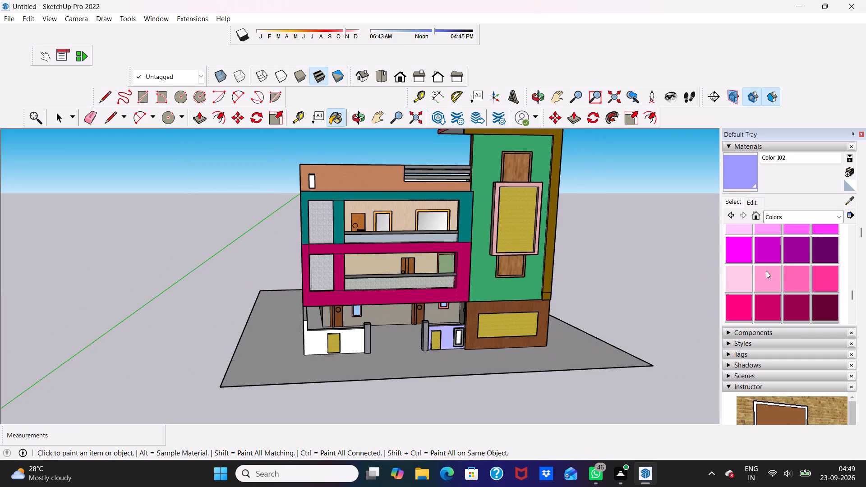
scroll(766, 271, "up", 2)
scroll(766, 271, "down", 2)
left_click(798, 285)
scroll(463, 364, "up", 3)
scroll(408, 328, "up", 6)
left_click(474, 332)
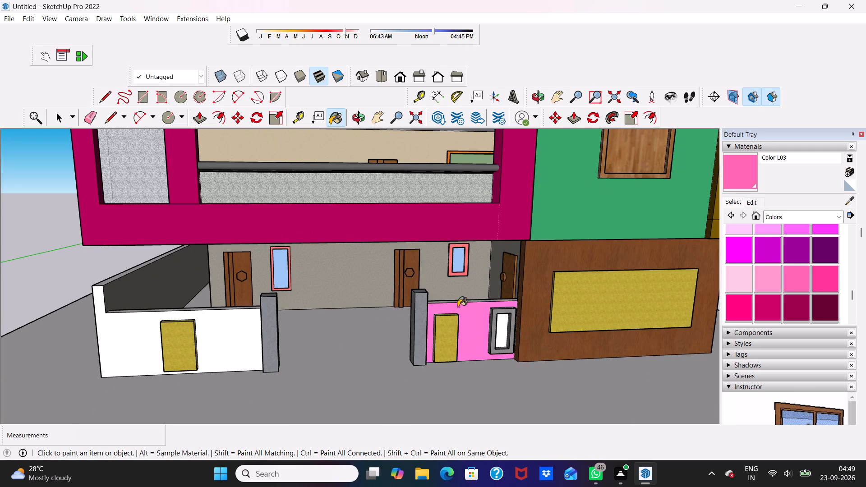
Paint the front face and top edge of the short boundary wall beside the tower with 0001_PaleVioletRed from Colors-Named.
scroll(458, 299, "up", 6)
scroll(668, 349, "down", 1)
scroll(756, 304, "down", 1)
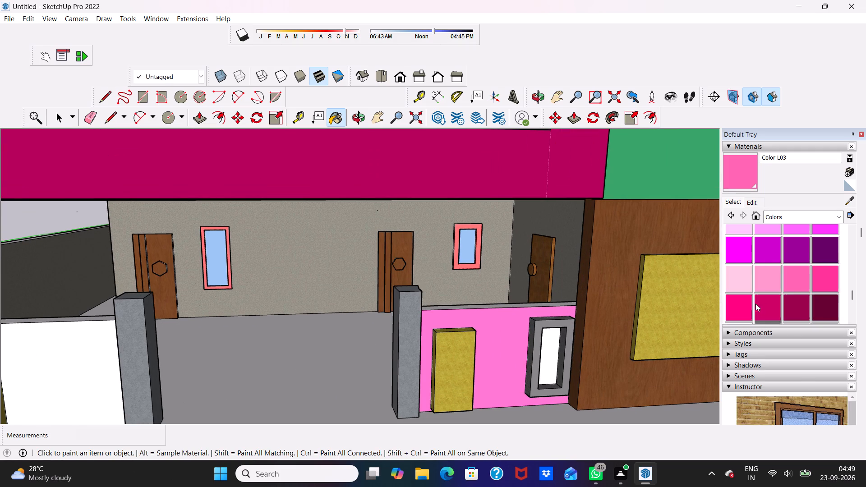
scroll(755, 303, "down", 3)
scroll(758, 275, "up", 3)
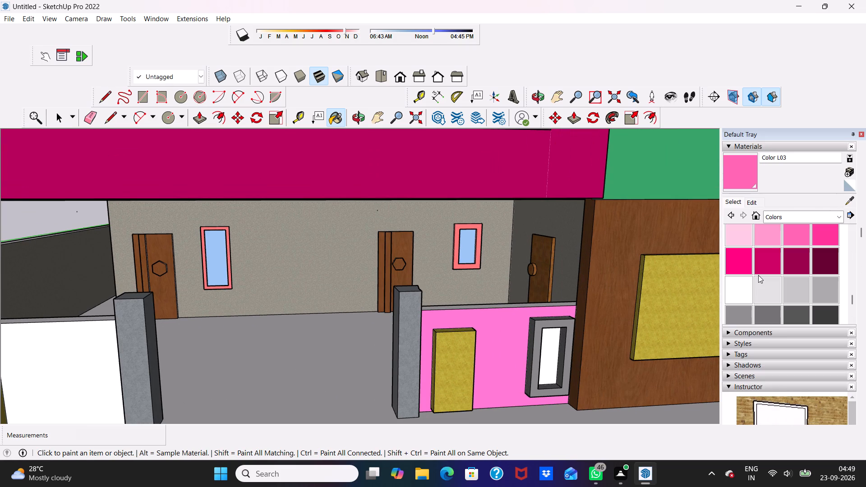
left_click(838, 220)
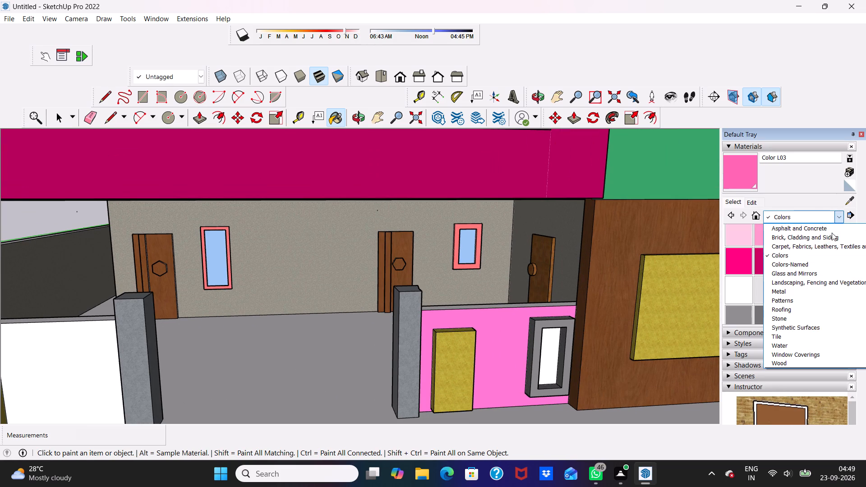
left_click(818, 261)
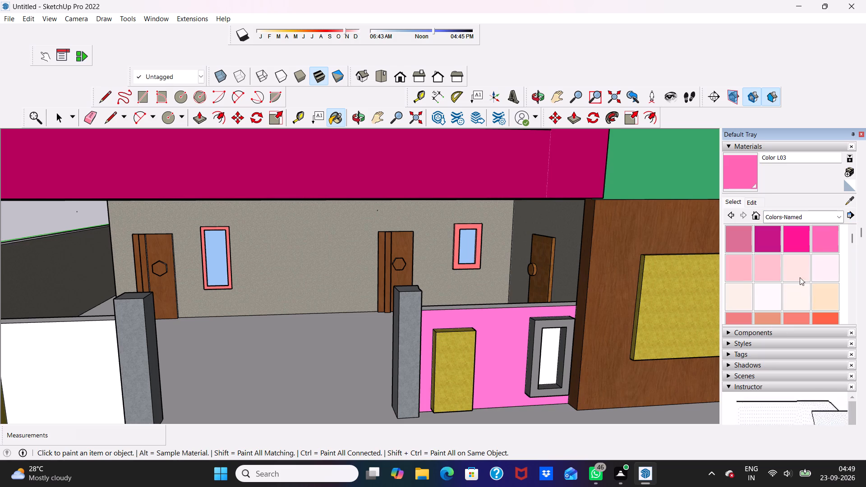
left_click(760, 264)
left_click(739, 243)
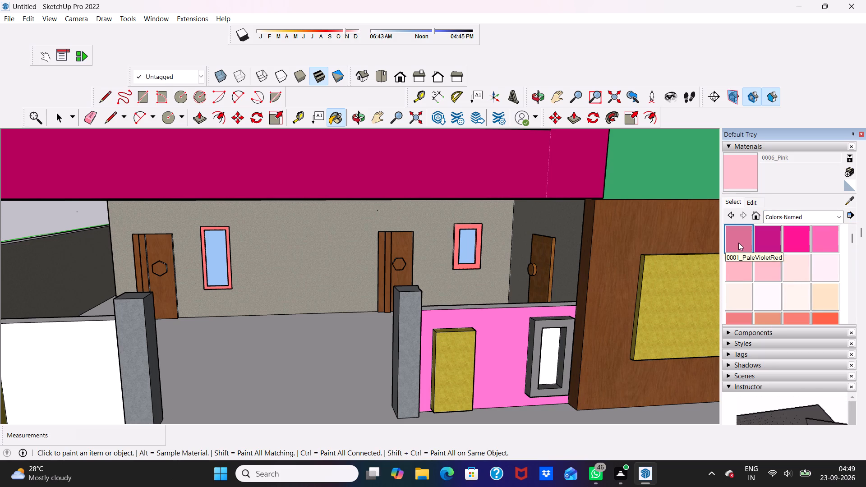
left_click(514, 344)
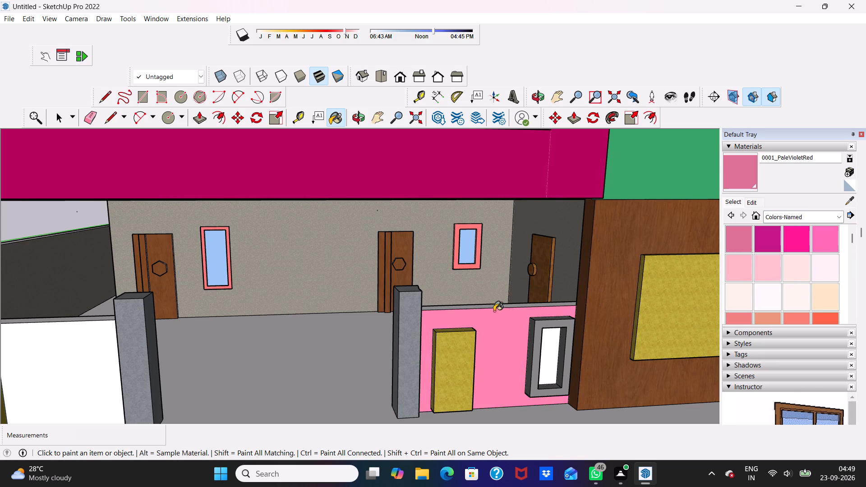
scroll(493, 308, "up", 6)
left_click(493, 305)
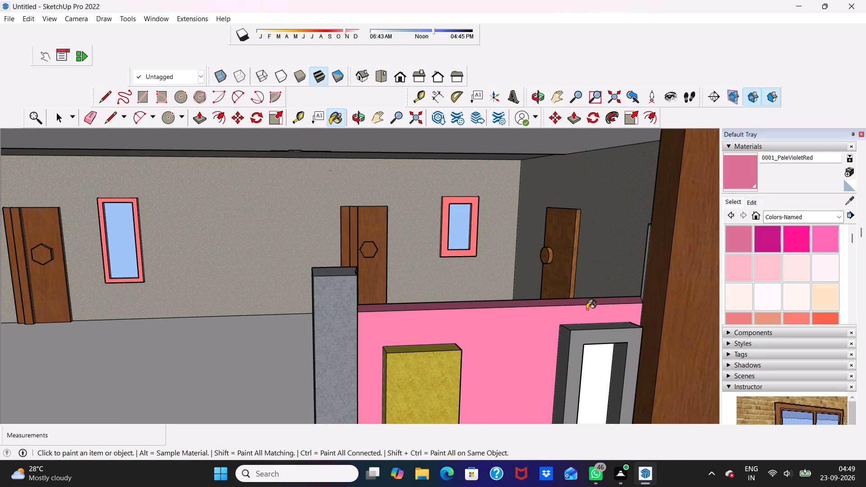
scroll(571, 306, "down", 14)
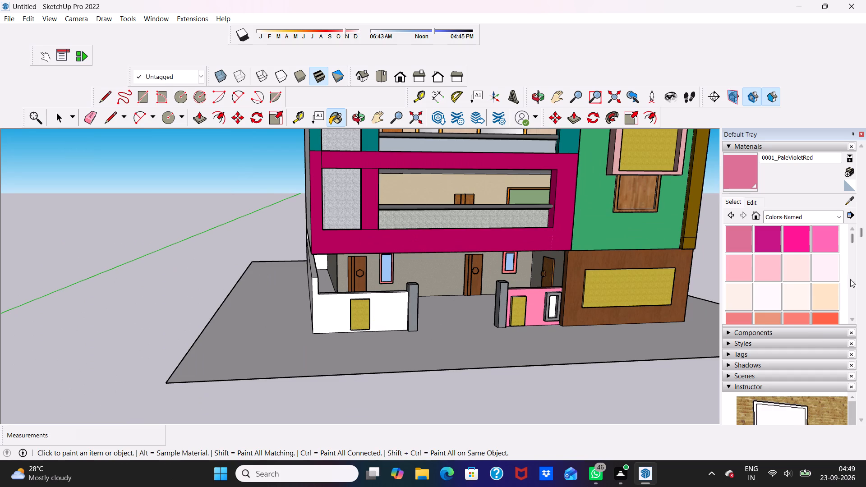
Paint the front face and top edge of the short boundary wall beside the tower with 0017_IndianRed from Colors-Named.
scroll(825, 271, "down", 3)
scroll(801, 266, "up", 2)
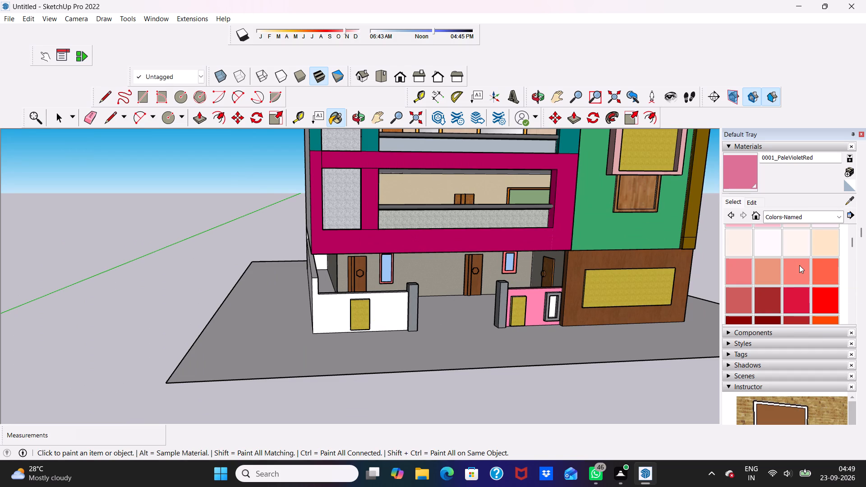
left_click(730, 299)
scroll(614, 322, "up", 5)
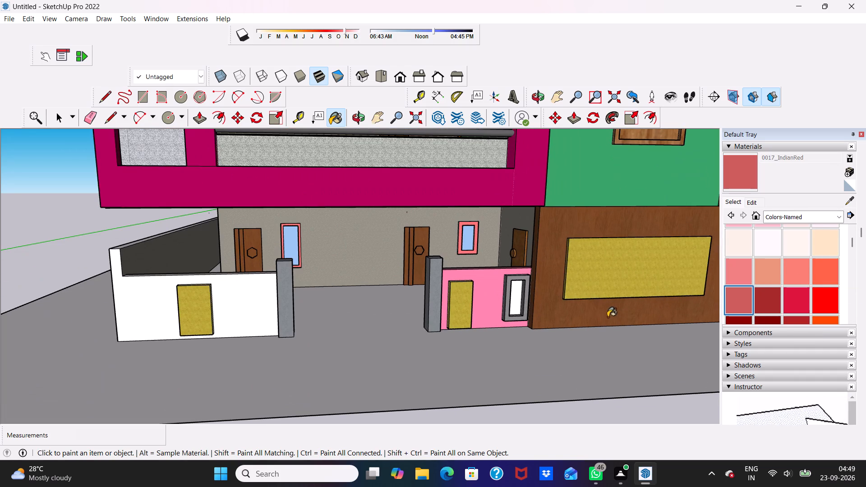
left_click(494, 311)
scroll(478, 274, "up", 11)
middle_click_drag(473, 261, 474, 261)
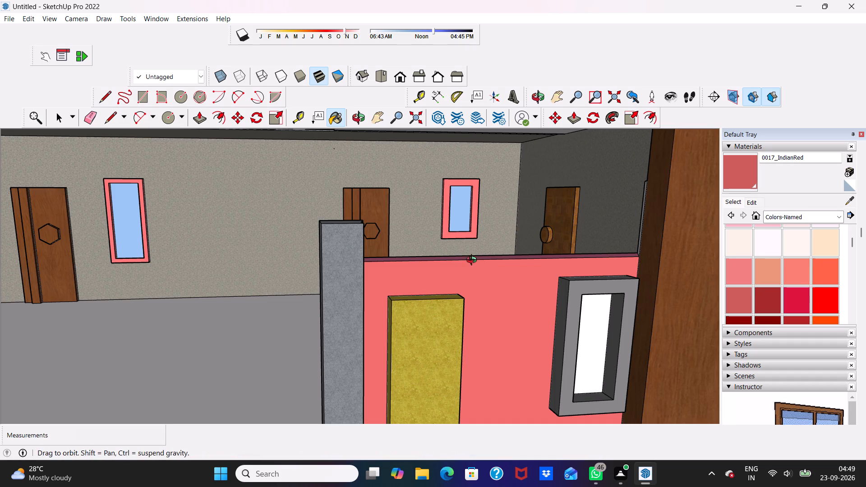
middle_click_drag(474, 261, 468, 293)
scroll(466, 281, "up", 3)
left_click(458, 261)
scroll(458, 261, "down", 10)
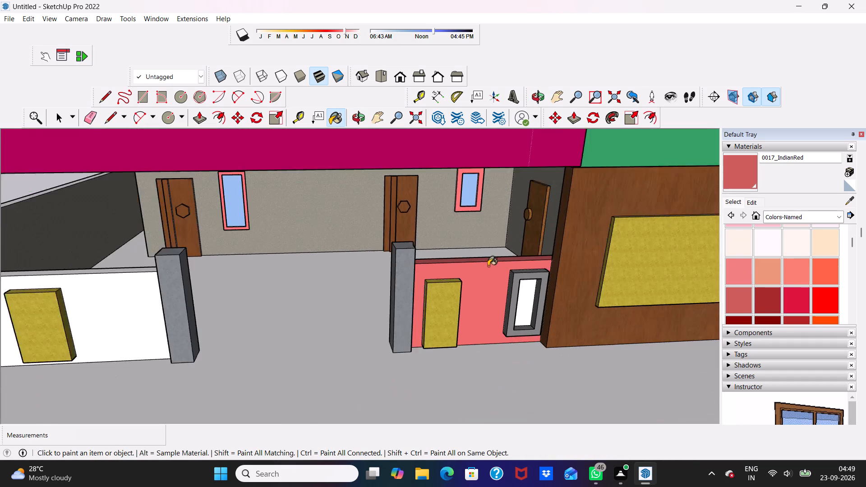
Paint the longer front boundary wall and the adjoining side boundary wall, including their top edges, with 0017_IndianRed.
scroll(488, 266, "down", 8)
scroll(232, 285, "up", 5)
left_click(231, 281)
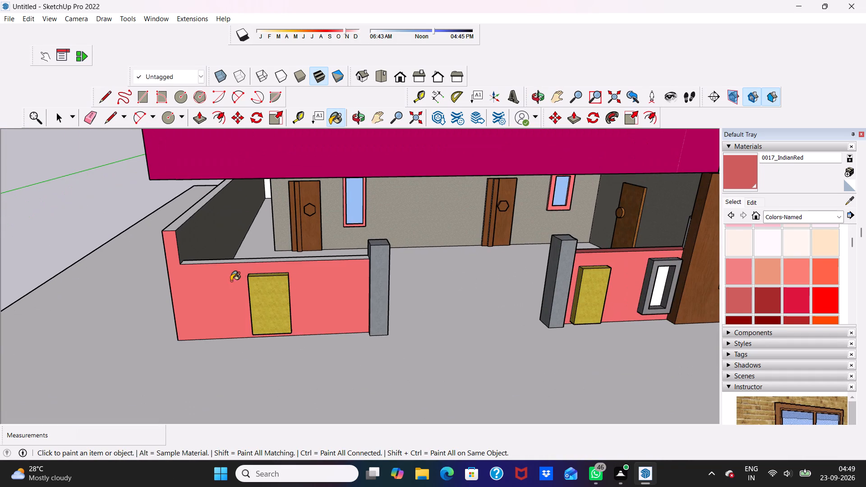
scroll(324, 247, "up", 4)
left_click(304, 274)
scroll(304, 274, "down", 5)
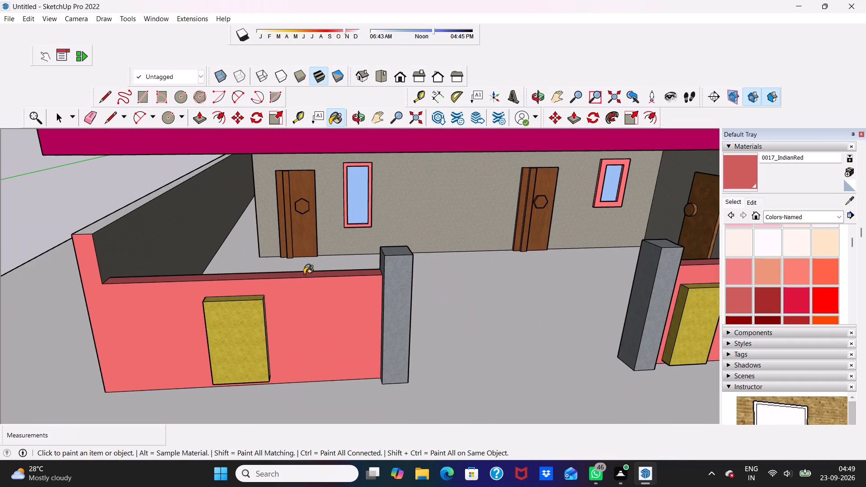
middle_click_drag(304, 274, 442, 272)
scroll(274, 250, "up", 1)
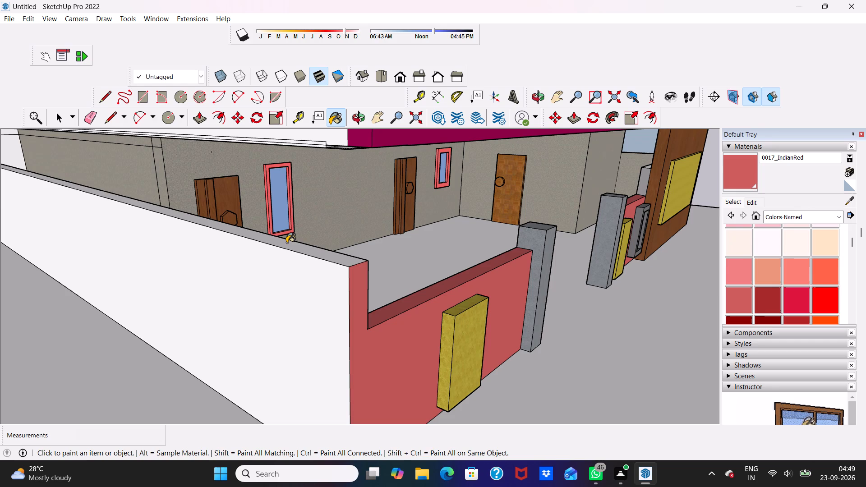
left_click(286, 243)
left_click(279, 289)
Paint the building's plain white side wall next to the tower with 0017_IndianRed.
scroll(279, 289, "down", 11)
middle_click_drag(309, 262, 0, 249)
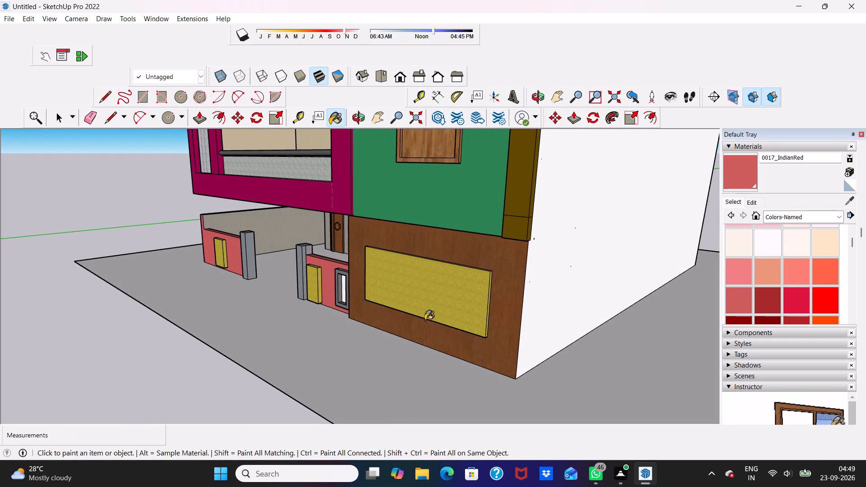
left_click(599, 300)
scroll(598, 294, "down", 6)
scroll(534, 301, "down", 10)
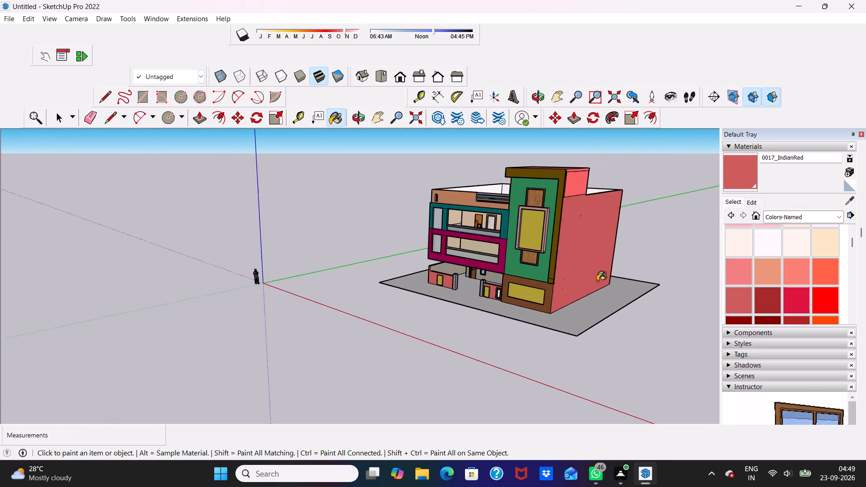
scroll(597, 281, "down", 1)
Erase the three horizontal floor lines running across the building's white rear wall.
middle_click_drag(597, 280, 296, 278)
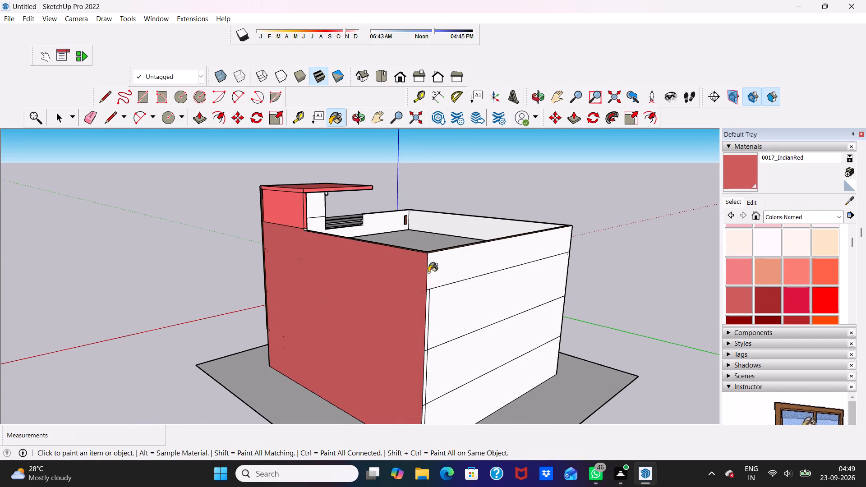
left_click_drag(89, 117, 89, 117)
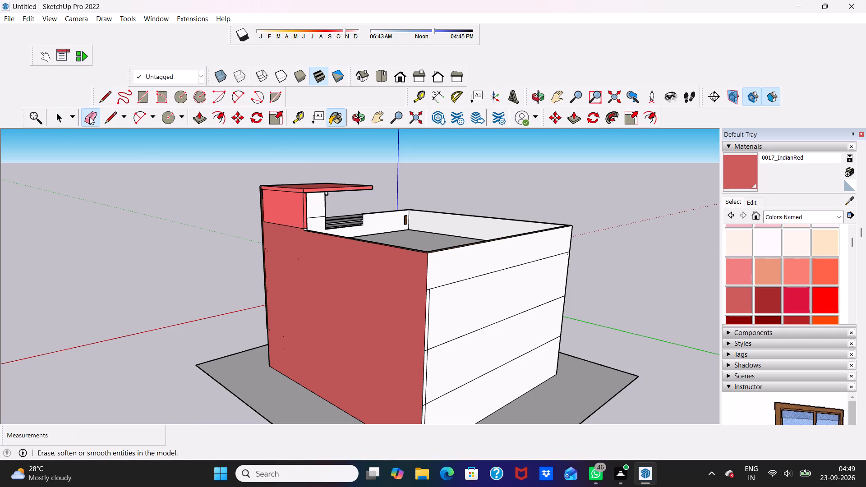
left_click_drag(89, 117, 93, 118)
scroll(473, 290, "up", 2)
left_click(475, 271)
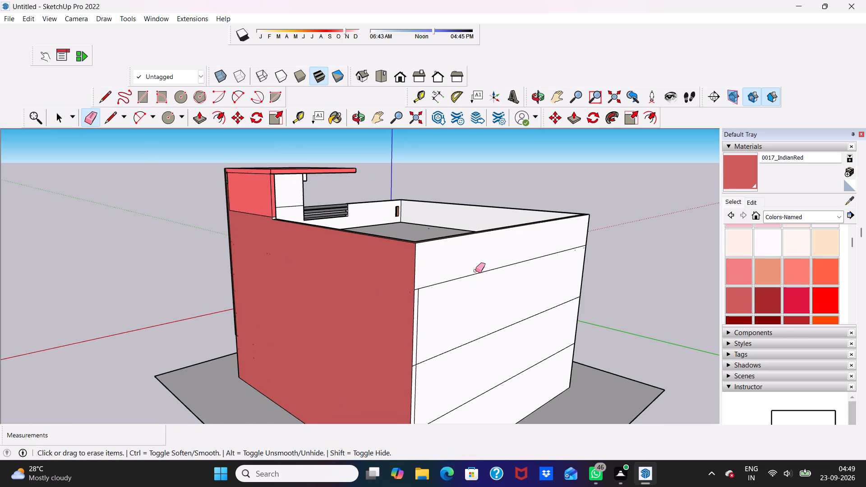
left_click(473, 276)
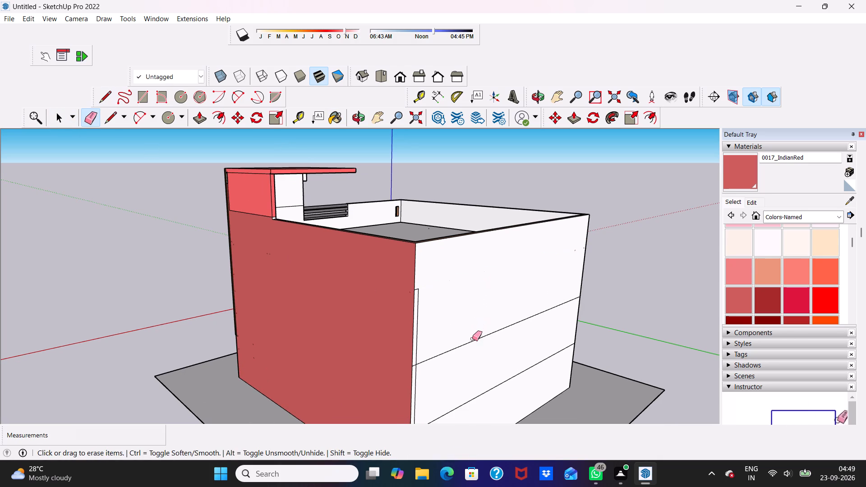
left_click(472, 340)
left_click(468, 398)
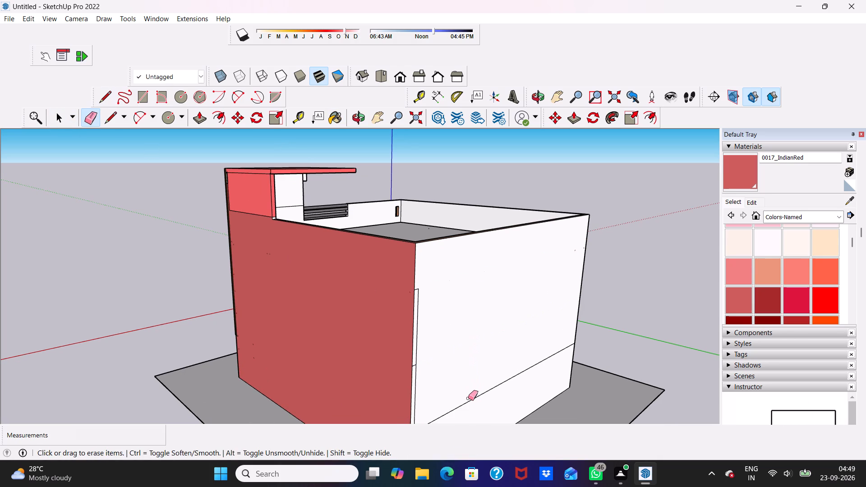
left_click(470, 400)
Erase the leftover edges of the narrow vertical strip at the rear wall's corner with the red side wall.
scroll(408, 318, "up", 4)
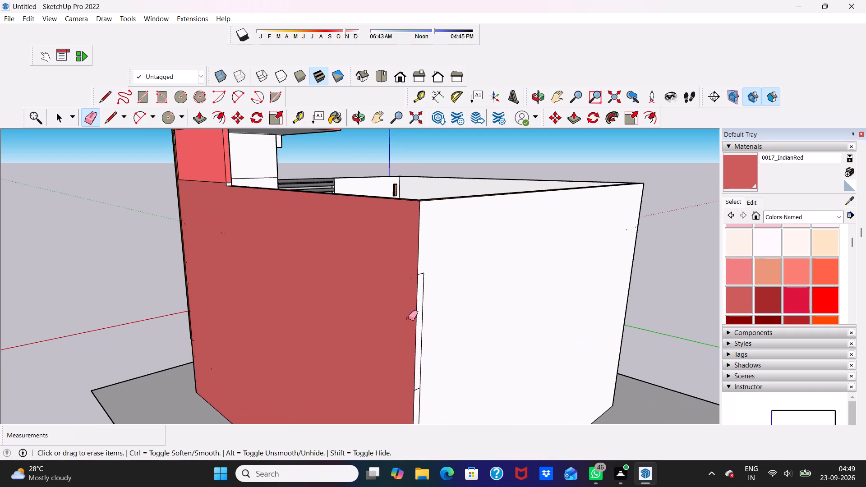
left_click(424, 308)
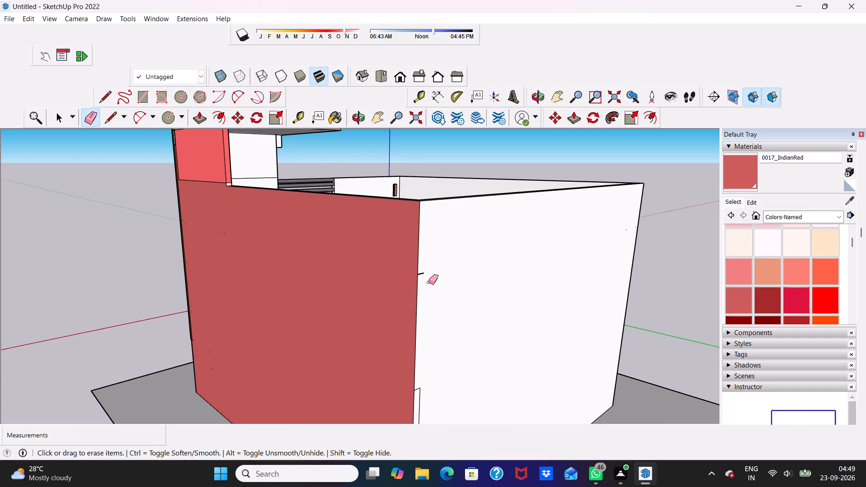
left_click(420, 273)
scroll(420, 272, "down", 7)
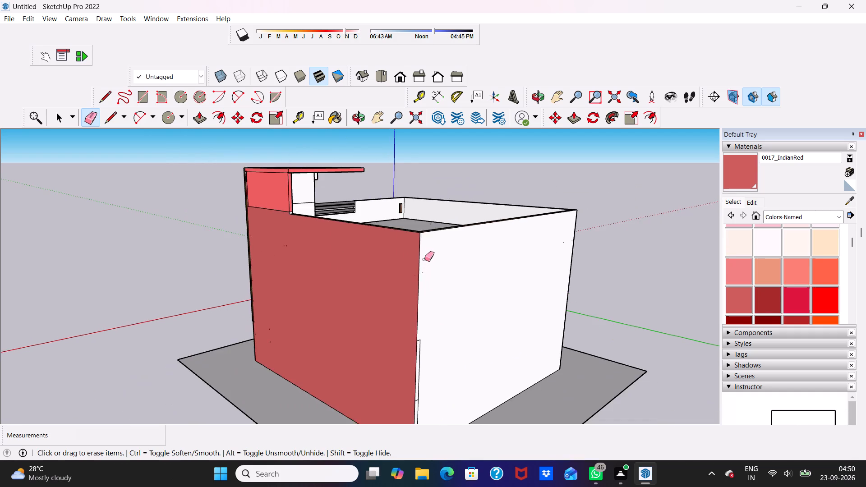
scroll(424, 259, "down", 7)
scroll(407, 367, "up", 9)
scroll(453, 345, "up", 7)
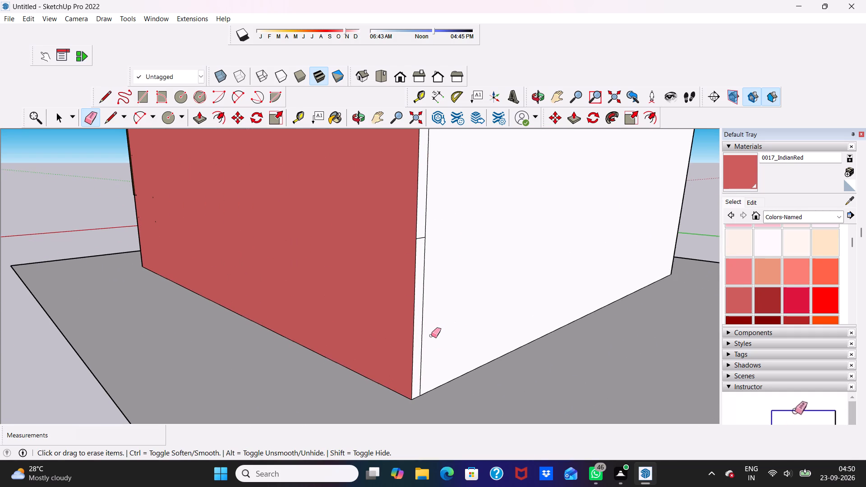
left_click(424, 333)
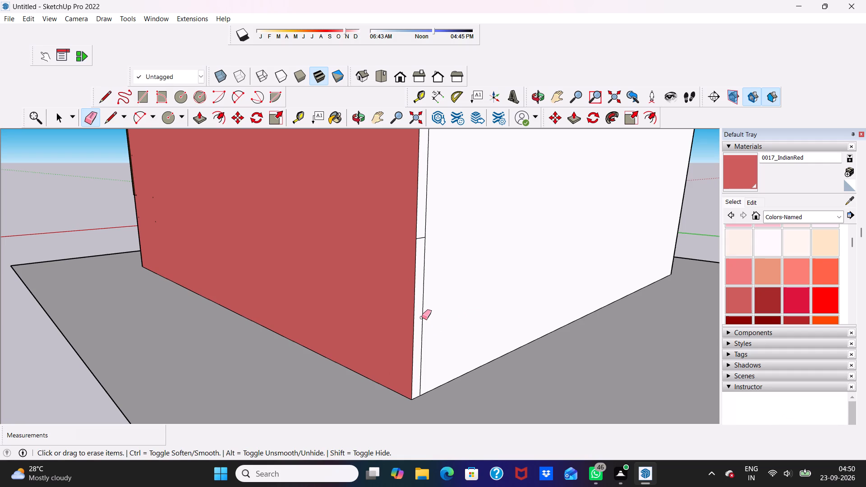
left_click(422, 317)
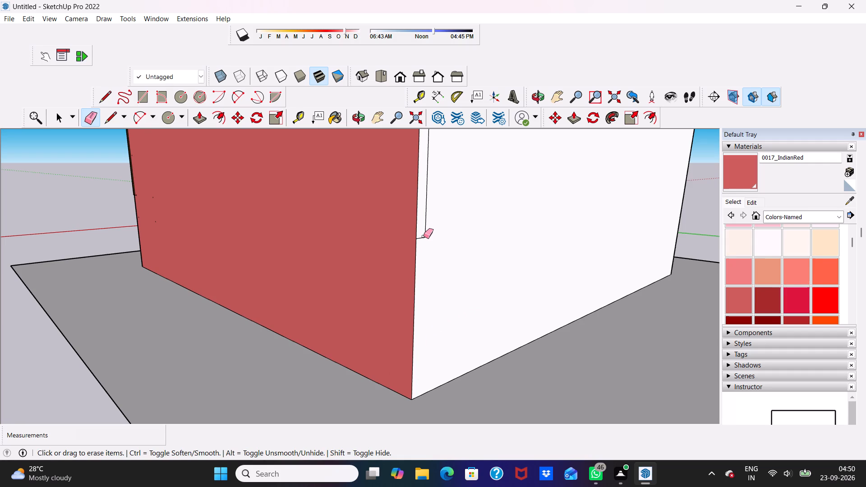
left_click(422, 237)
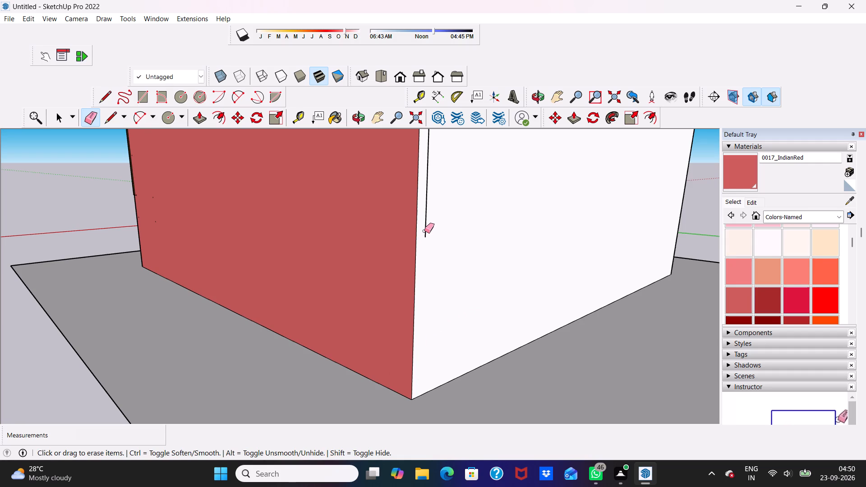
left_click(424, 230)
scroll(424, 231, "down", 13)
scroll(440, 304, "up", 1)
scroll(450, 307, "down", 2)
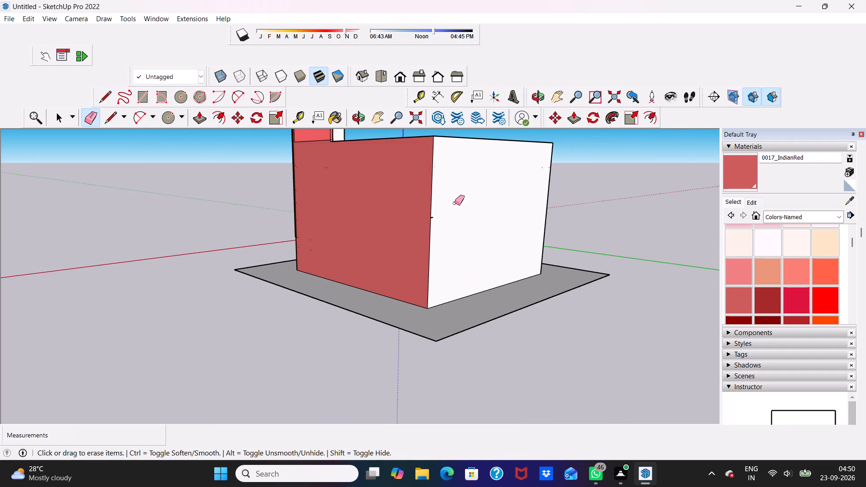
scroll(455, 203, "up", 10)
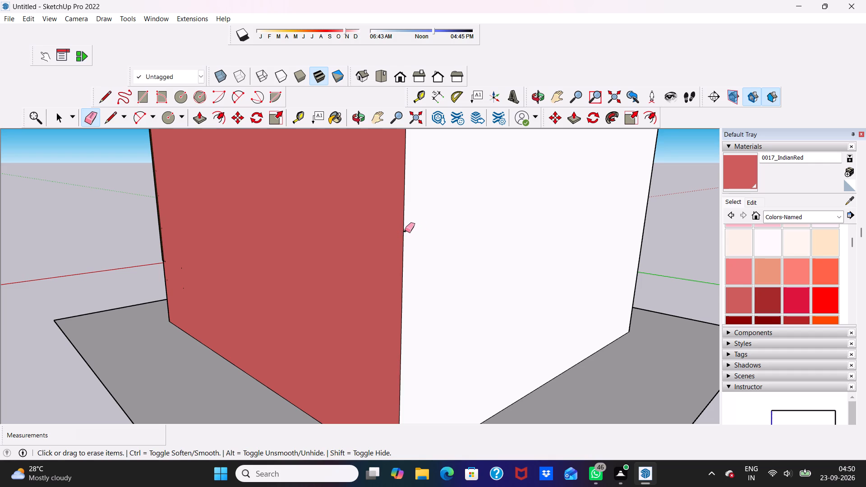
left_click(407, 231)
Paint the building's rear wall and the side wall above the long boundary wall, including its parapet band, with 0017_IndianRed.
left_click(744, 184)
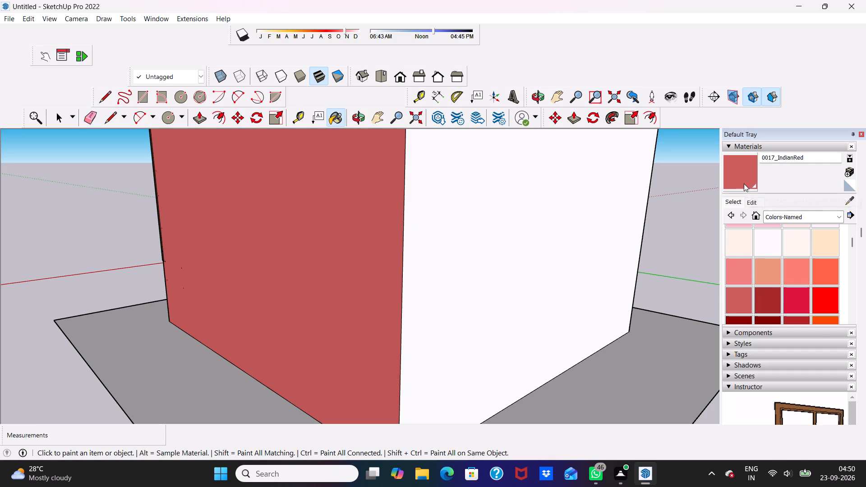
left_click(548, 248)
scroll(548, 248, "down", 5)
scroll(281, 342, "down", 6)
middle_click_drag(295, 334, 483, 278)
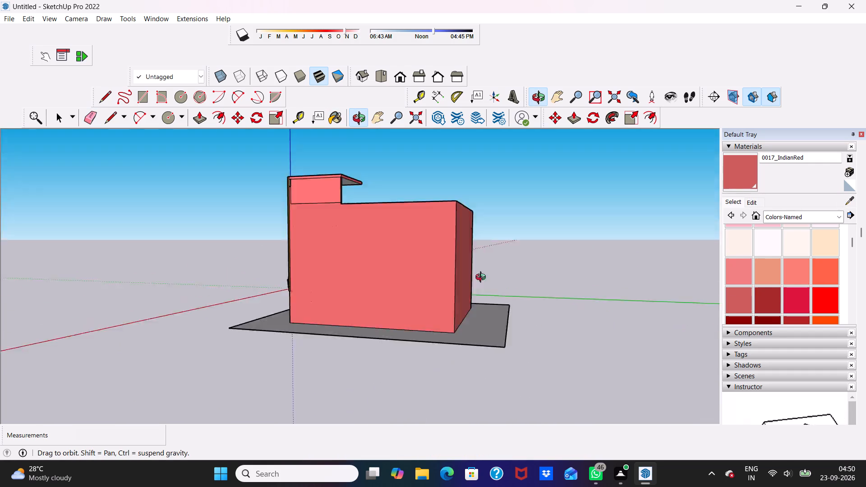
middle_click_drag(483, 278, 631, 302)
middle_click_drag(381, 297, 552, 323)
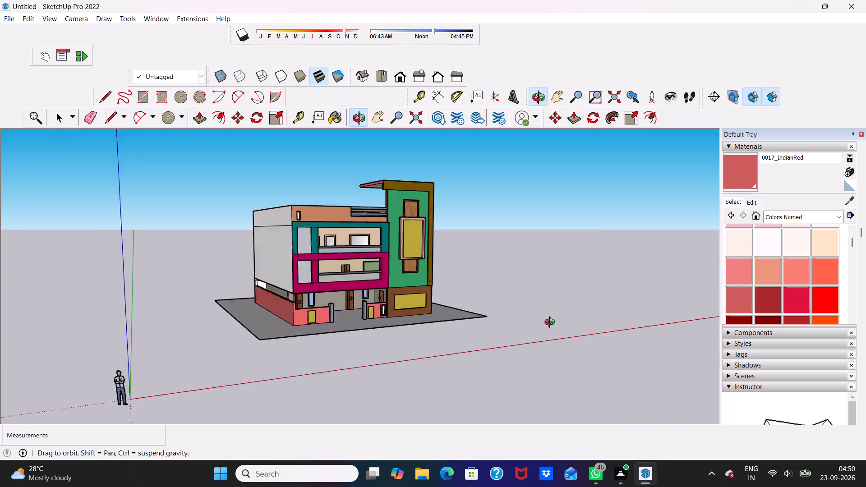
middle_click_drag(552, 323, 635, 294)
scroll(232, 257, "up", 1)
left_click(285, 257)
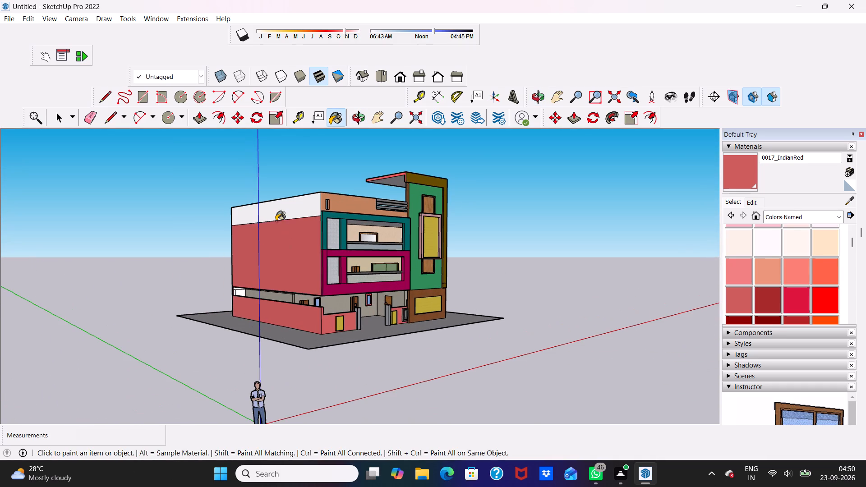
scroll(276, 217, "up", 5)
left_click(291, 203)
Paint the ground surface around the building with 0012_Bisque from Colors-Named.
middle_click_drag(294, 239, 407, 249)
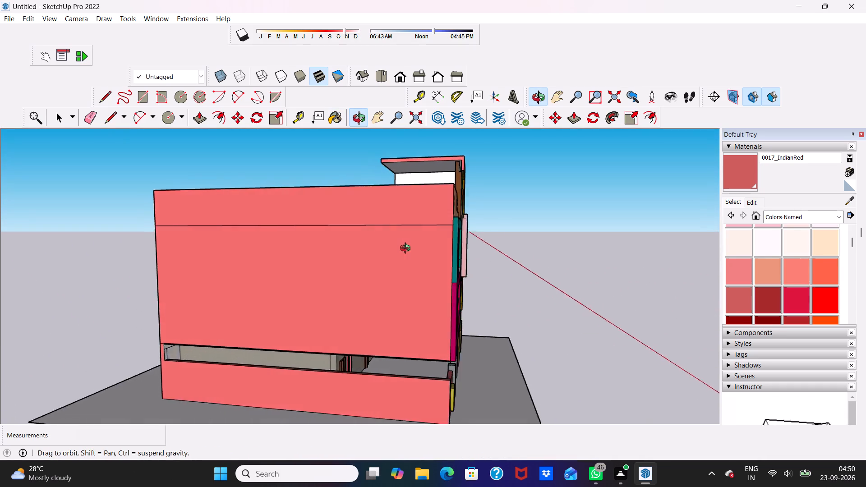
middle_click_drag(407, 249, 141, 216)
scroll(142, 228, "up", 2)
scroll(146, 292, "down", 6)
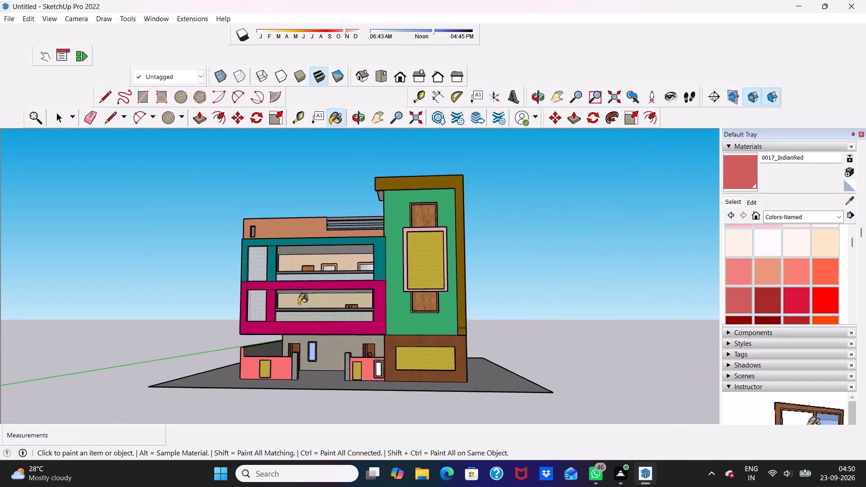
middle_click_drag(299, 303, 319, 352)
scroll(318, 347, "down", 4)
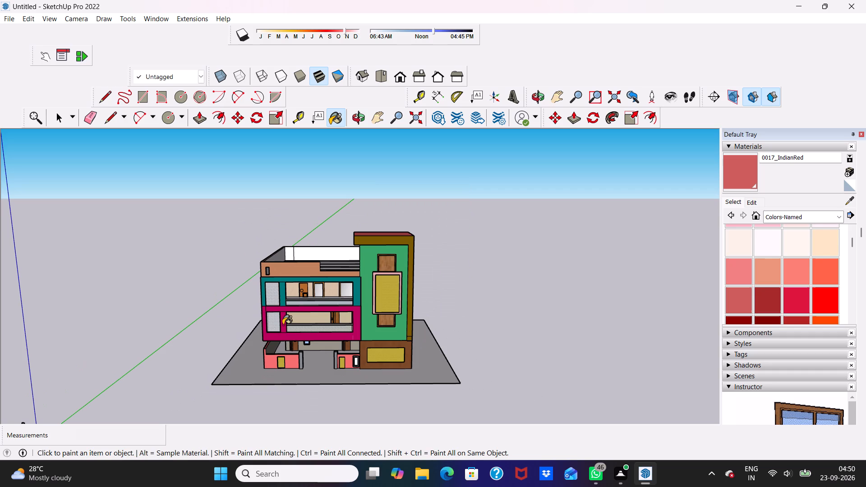
scroll(337, 361, "up", 9)
middle_click_drag(333, 369, 332, 329)
middle_click_drag(334, 332, 348, 370)
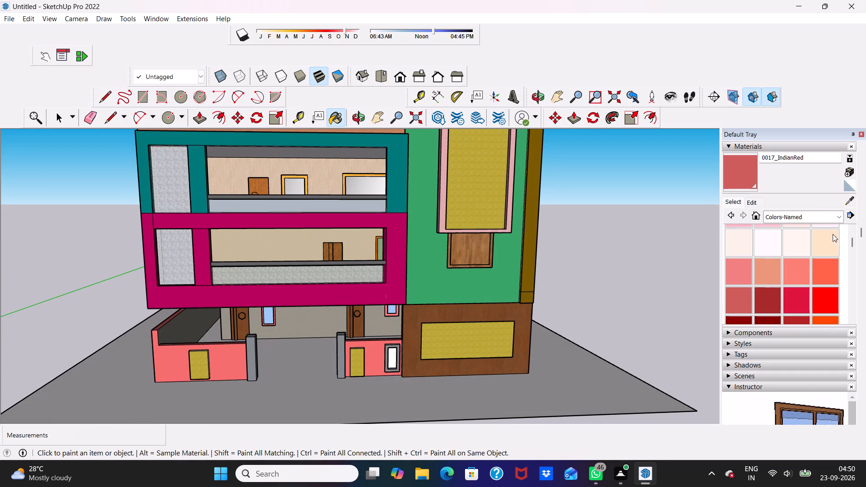
left_click(833, 239)
scroll(325, 376, "up", 1)
left_click(327, 369)
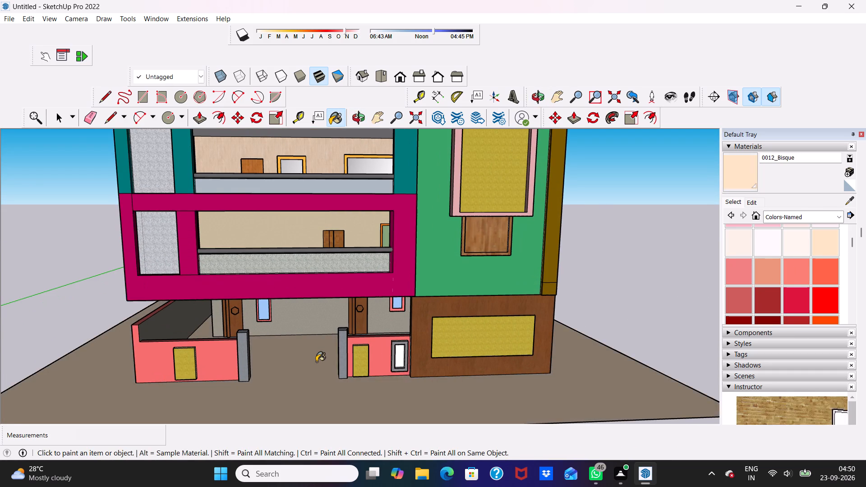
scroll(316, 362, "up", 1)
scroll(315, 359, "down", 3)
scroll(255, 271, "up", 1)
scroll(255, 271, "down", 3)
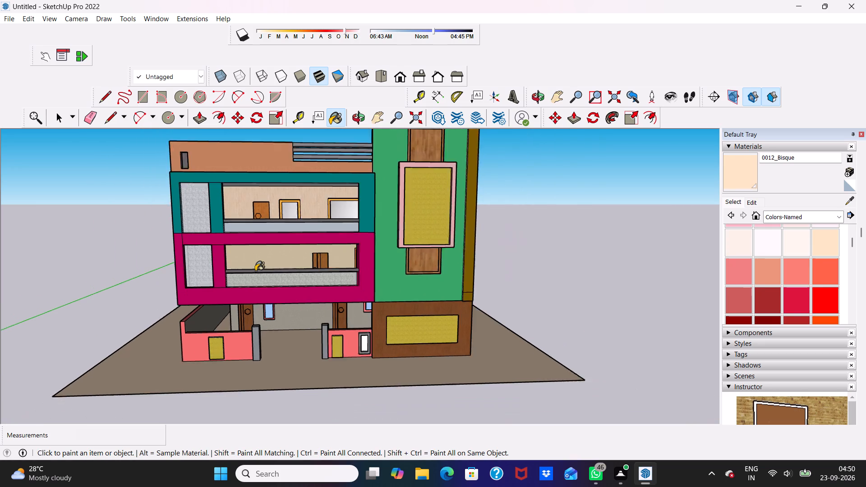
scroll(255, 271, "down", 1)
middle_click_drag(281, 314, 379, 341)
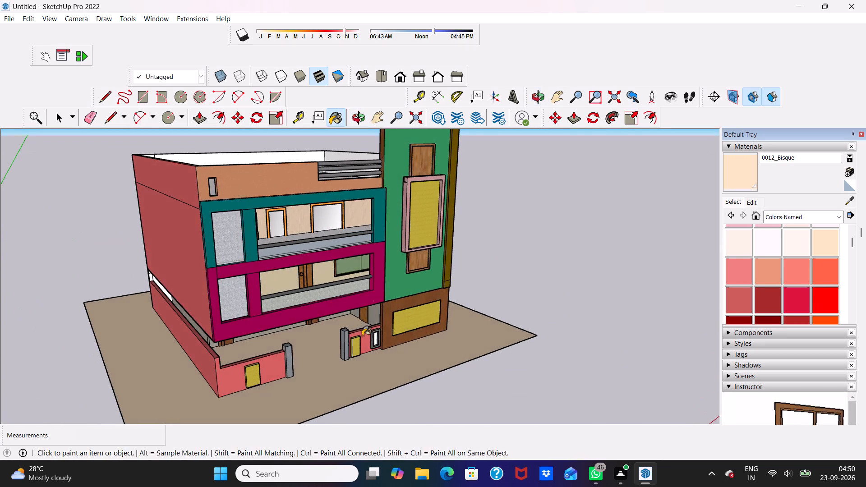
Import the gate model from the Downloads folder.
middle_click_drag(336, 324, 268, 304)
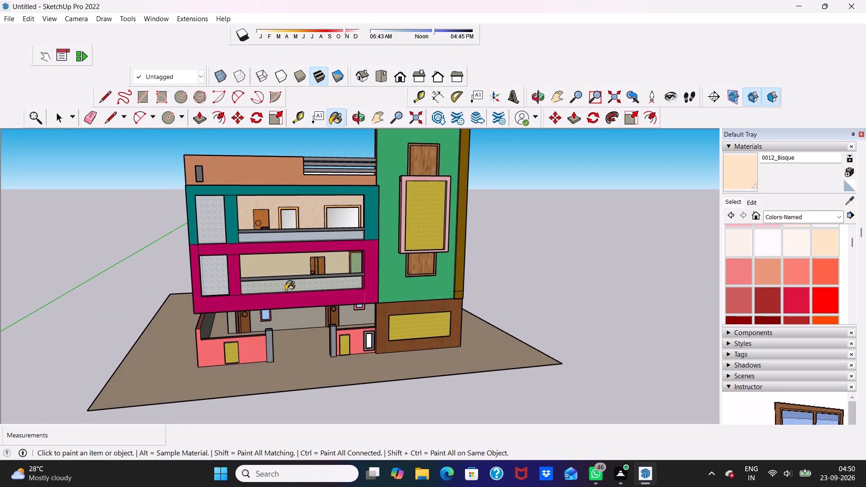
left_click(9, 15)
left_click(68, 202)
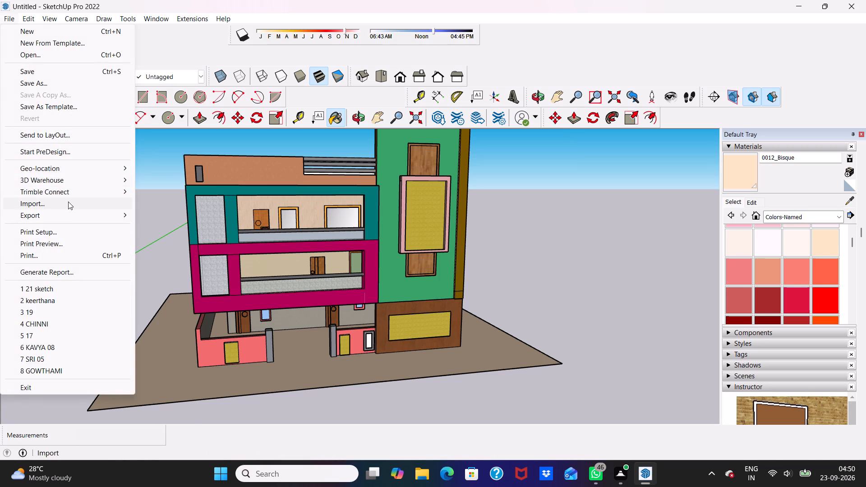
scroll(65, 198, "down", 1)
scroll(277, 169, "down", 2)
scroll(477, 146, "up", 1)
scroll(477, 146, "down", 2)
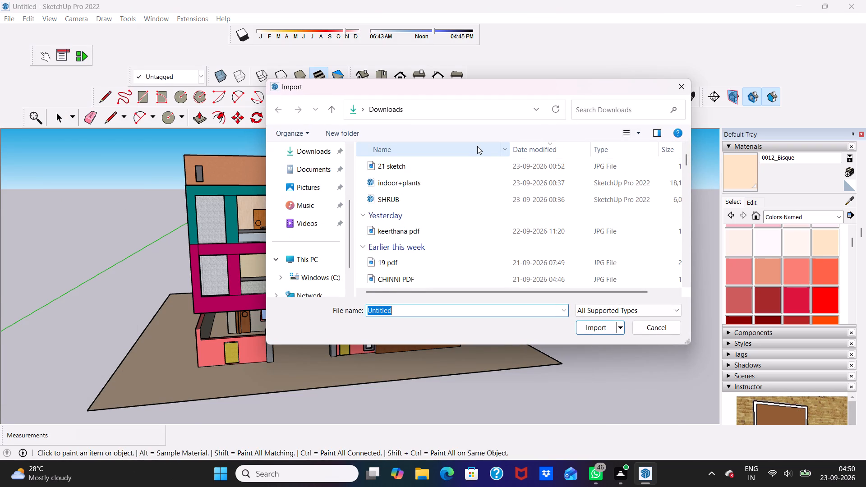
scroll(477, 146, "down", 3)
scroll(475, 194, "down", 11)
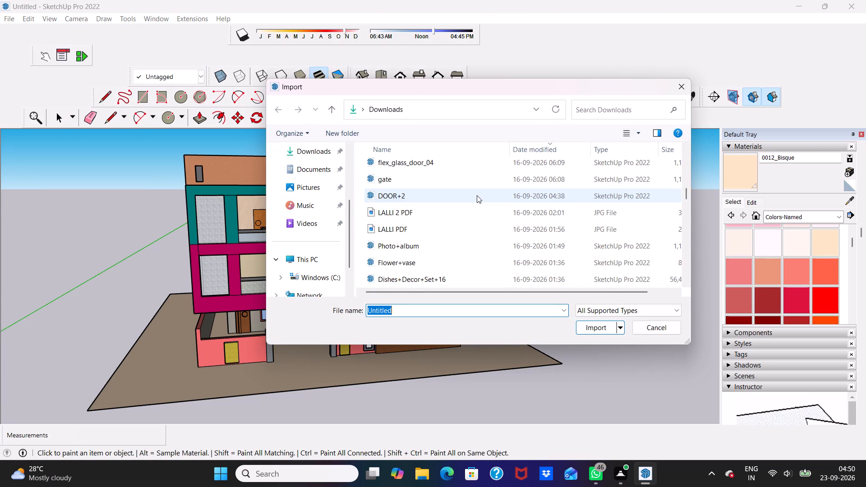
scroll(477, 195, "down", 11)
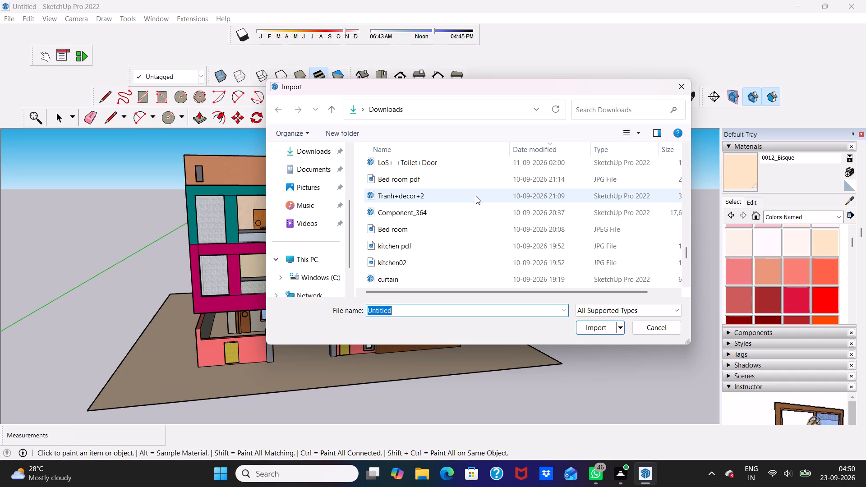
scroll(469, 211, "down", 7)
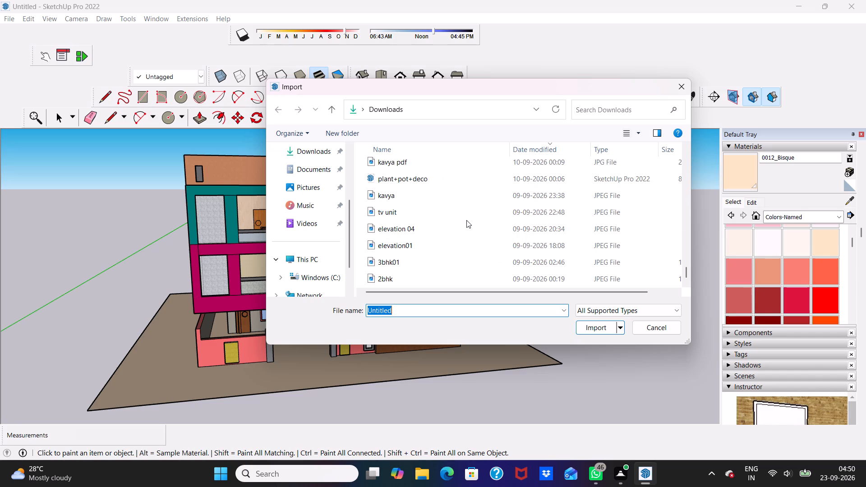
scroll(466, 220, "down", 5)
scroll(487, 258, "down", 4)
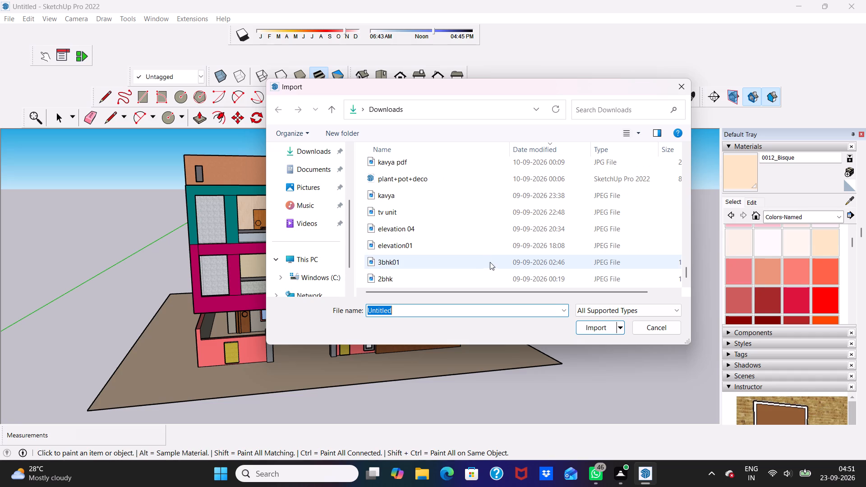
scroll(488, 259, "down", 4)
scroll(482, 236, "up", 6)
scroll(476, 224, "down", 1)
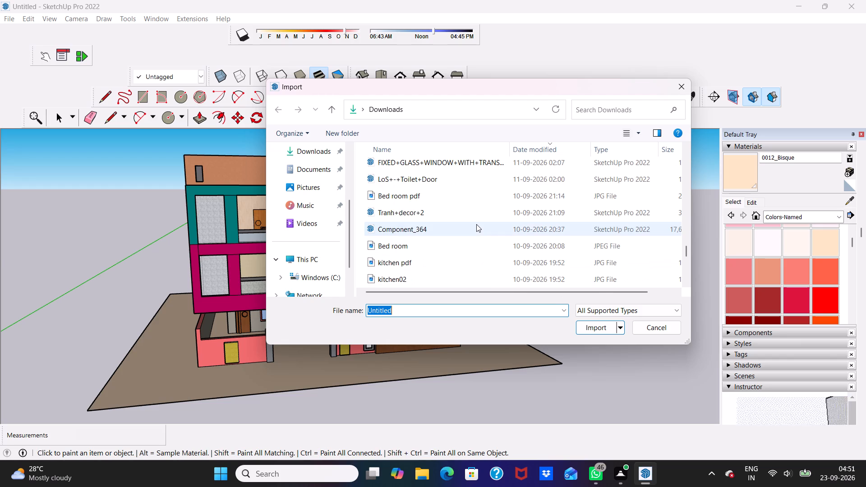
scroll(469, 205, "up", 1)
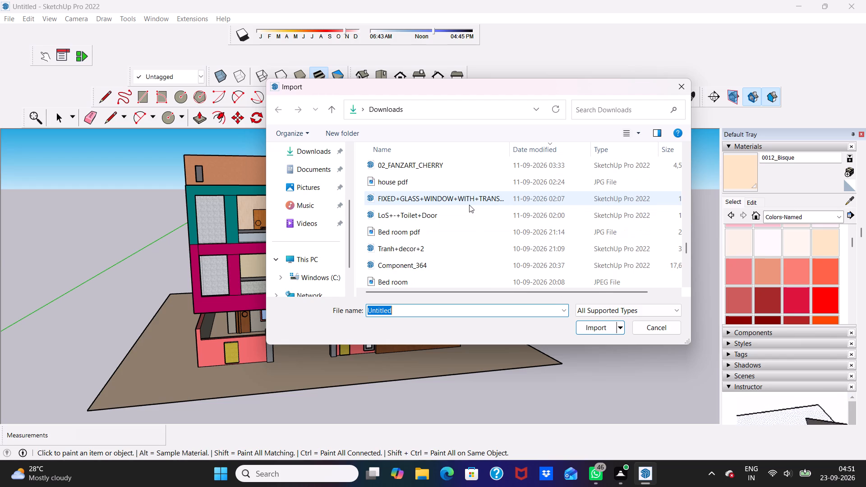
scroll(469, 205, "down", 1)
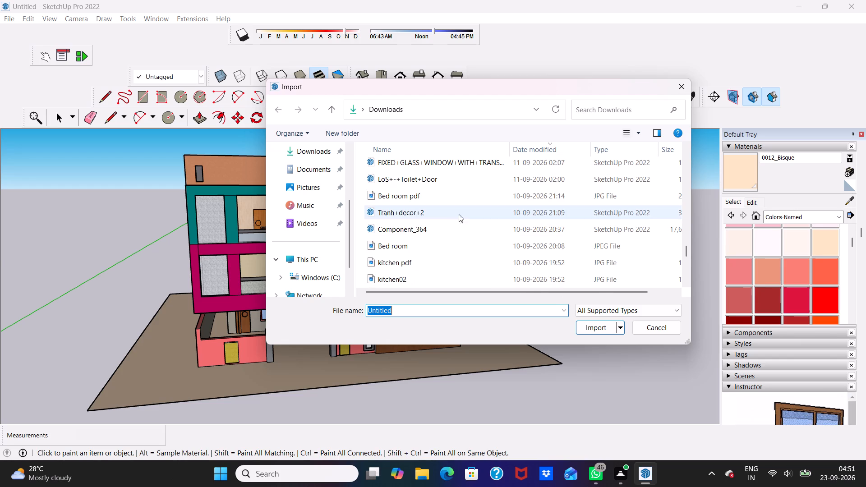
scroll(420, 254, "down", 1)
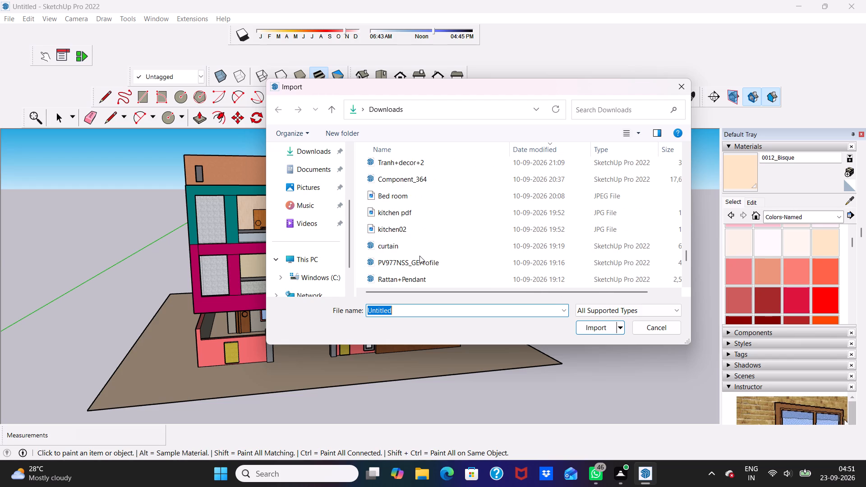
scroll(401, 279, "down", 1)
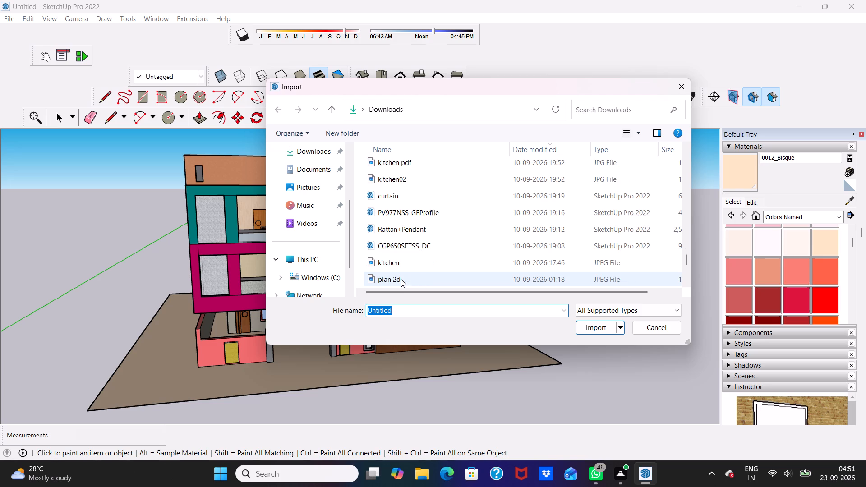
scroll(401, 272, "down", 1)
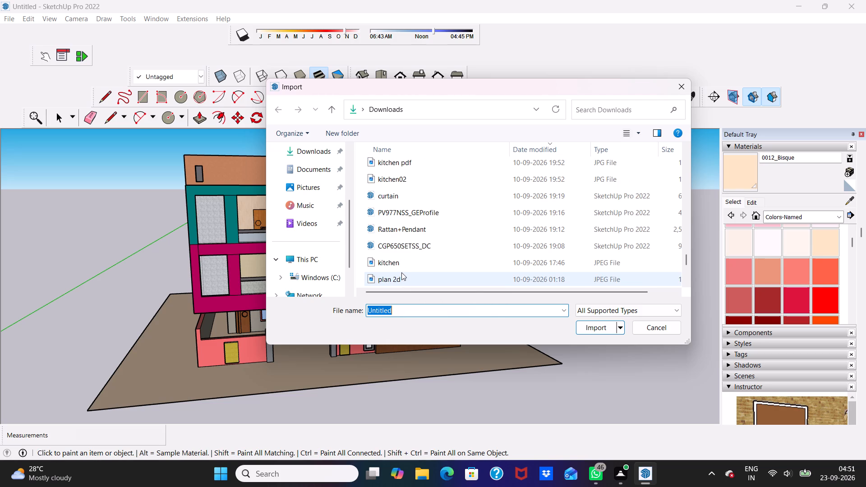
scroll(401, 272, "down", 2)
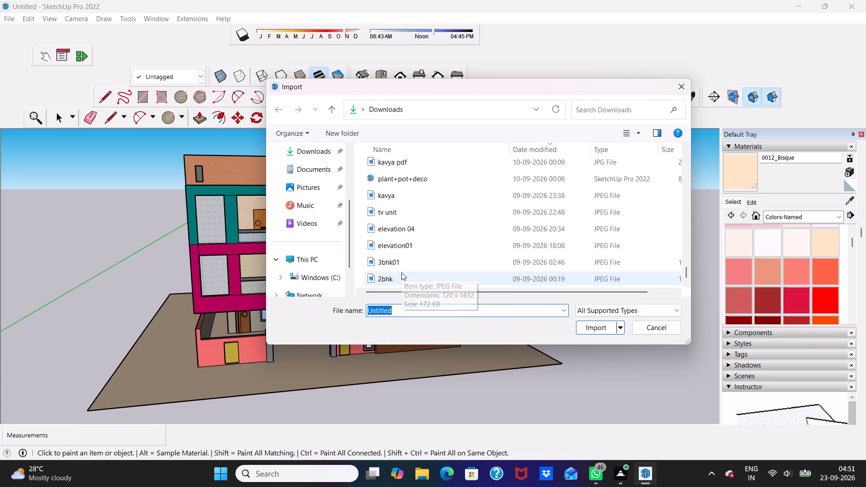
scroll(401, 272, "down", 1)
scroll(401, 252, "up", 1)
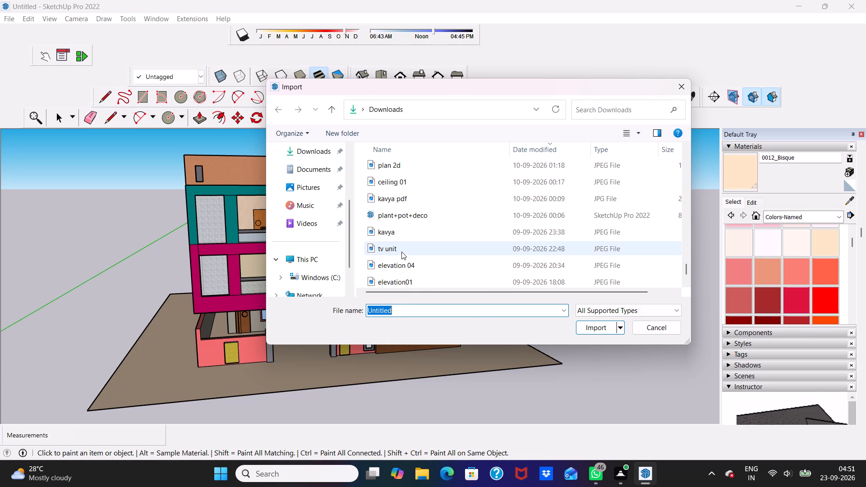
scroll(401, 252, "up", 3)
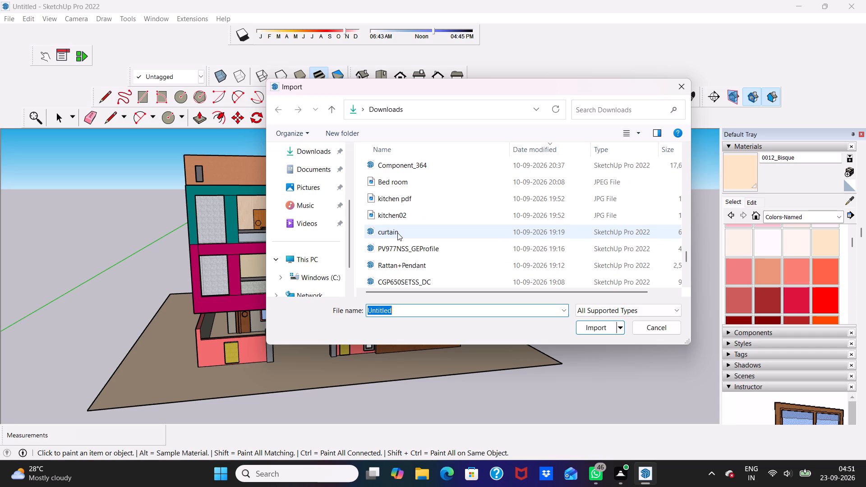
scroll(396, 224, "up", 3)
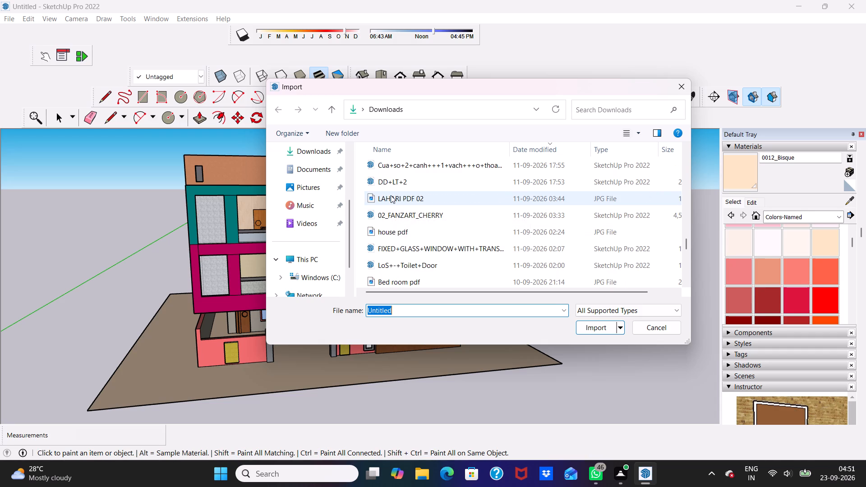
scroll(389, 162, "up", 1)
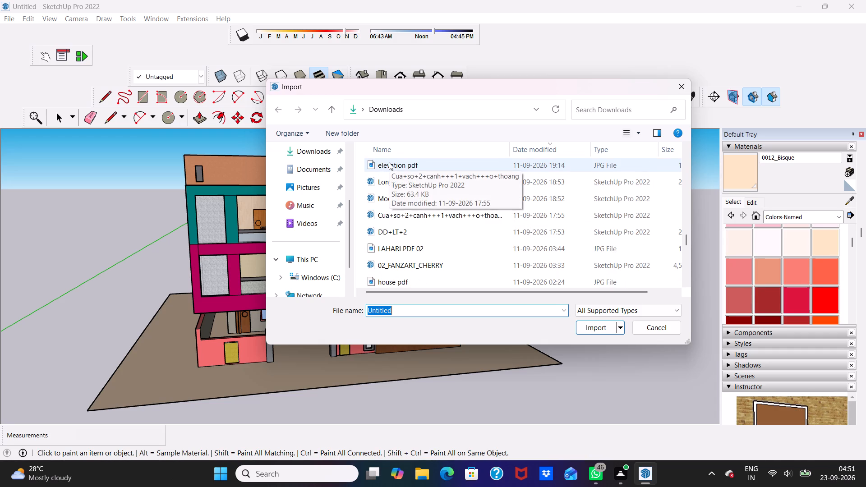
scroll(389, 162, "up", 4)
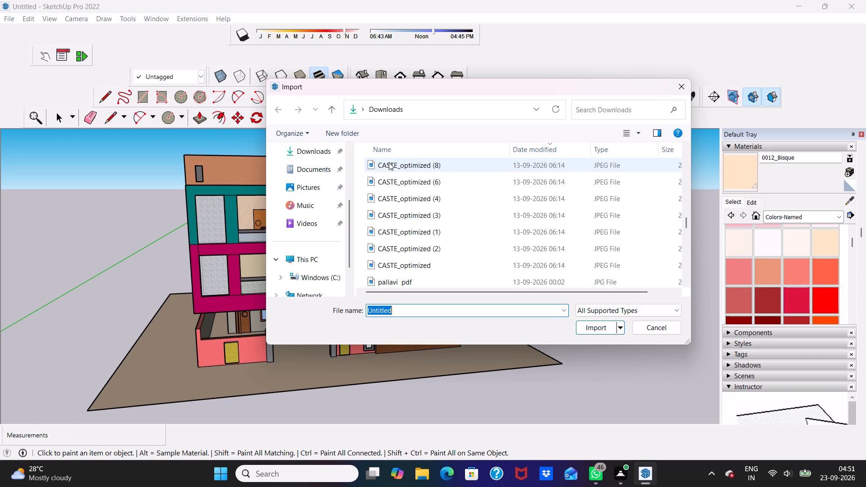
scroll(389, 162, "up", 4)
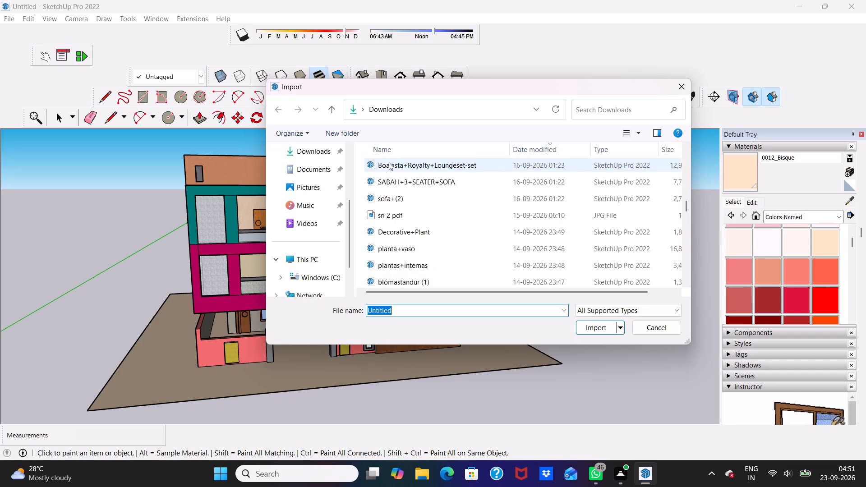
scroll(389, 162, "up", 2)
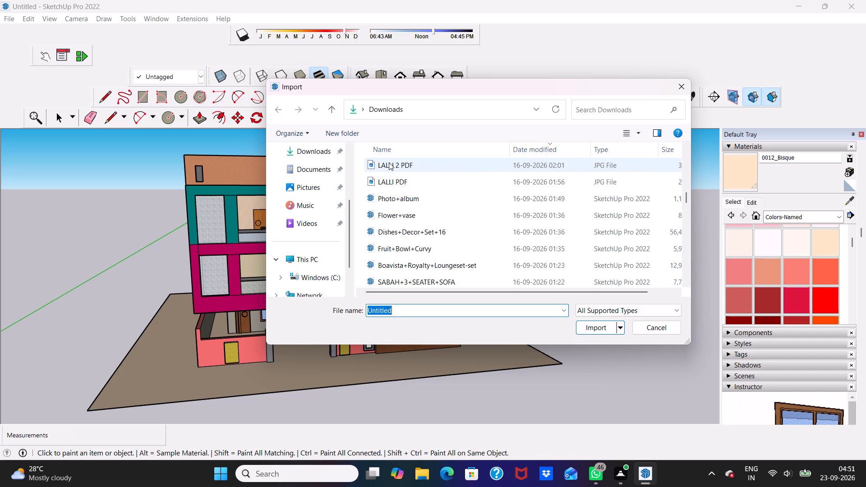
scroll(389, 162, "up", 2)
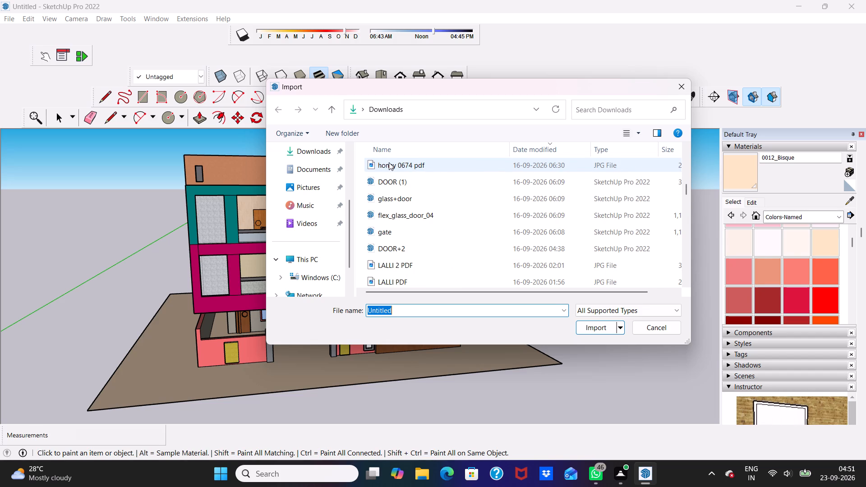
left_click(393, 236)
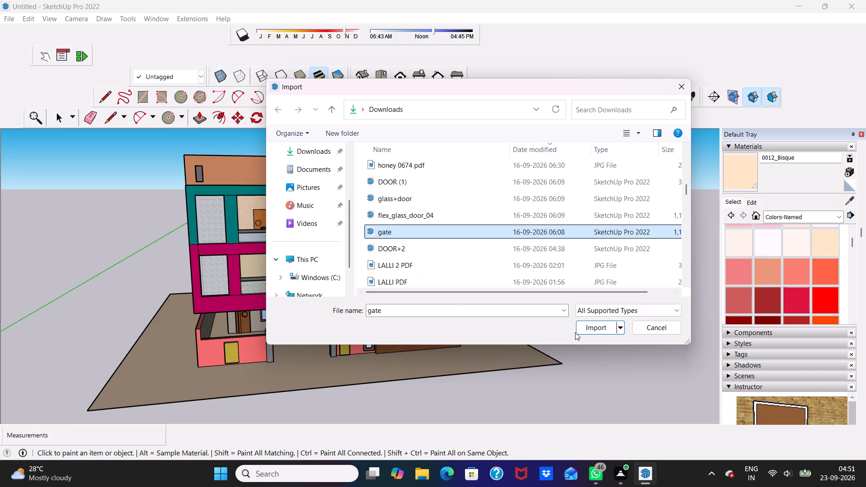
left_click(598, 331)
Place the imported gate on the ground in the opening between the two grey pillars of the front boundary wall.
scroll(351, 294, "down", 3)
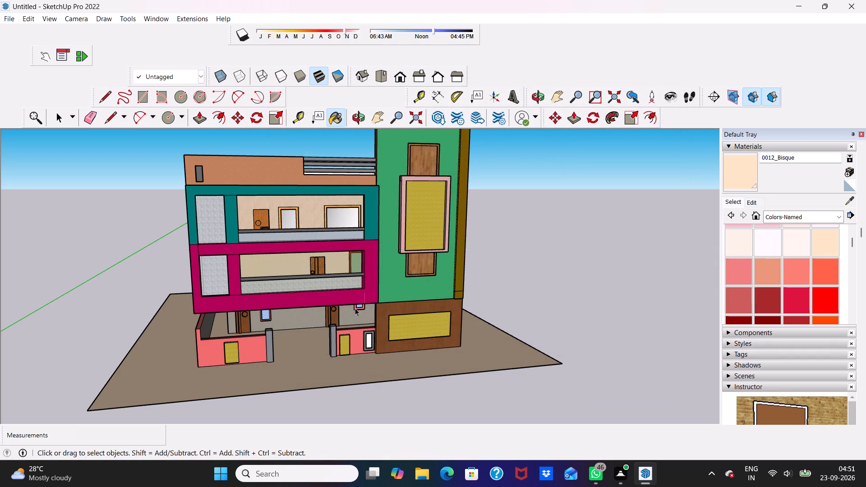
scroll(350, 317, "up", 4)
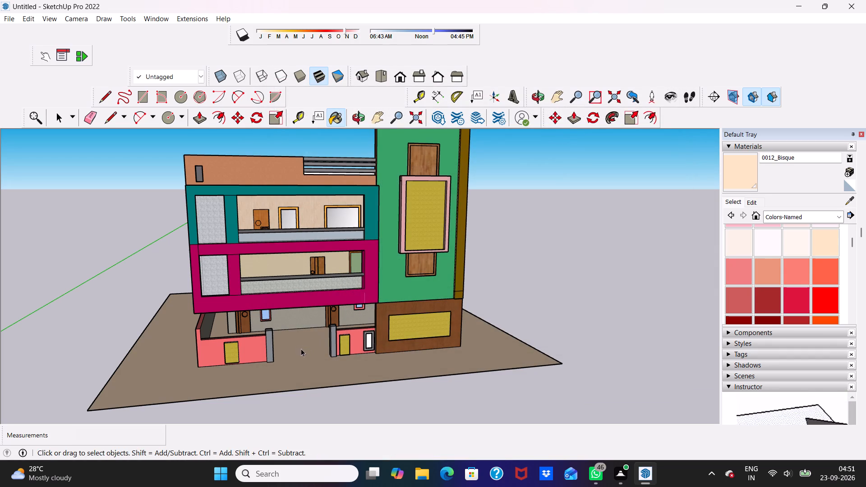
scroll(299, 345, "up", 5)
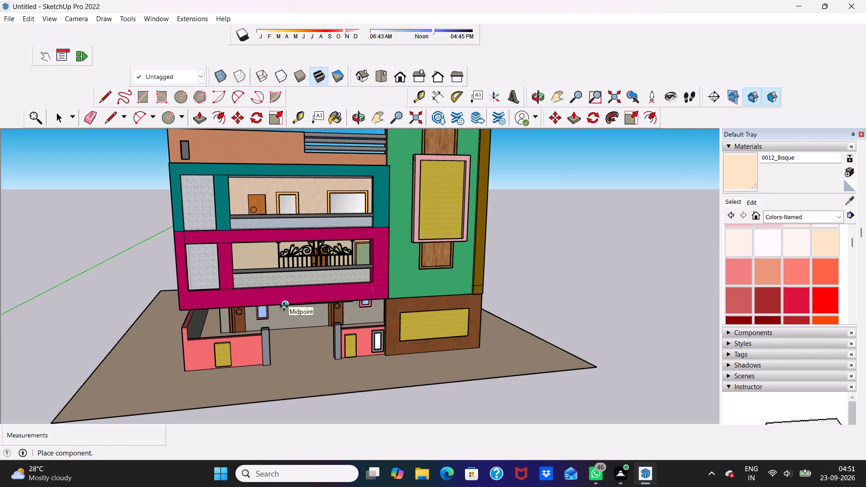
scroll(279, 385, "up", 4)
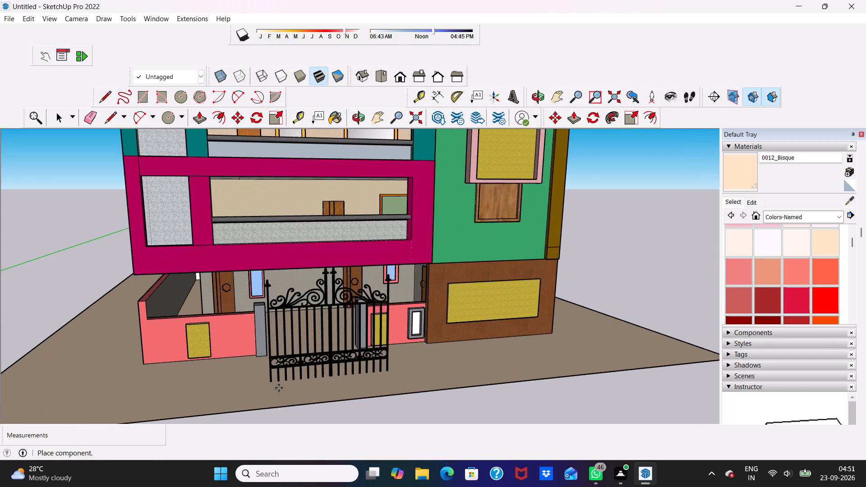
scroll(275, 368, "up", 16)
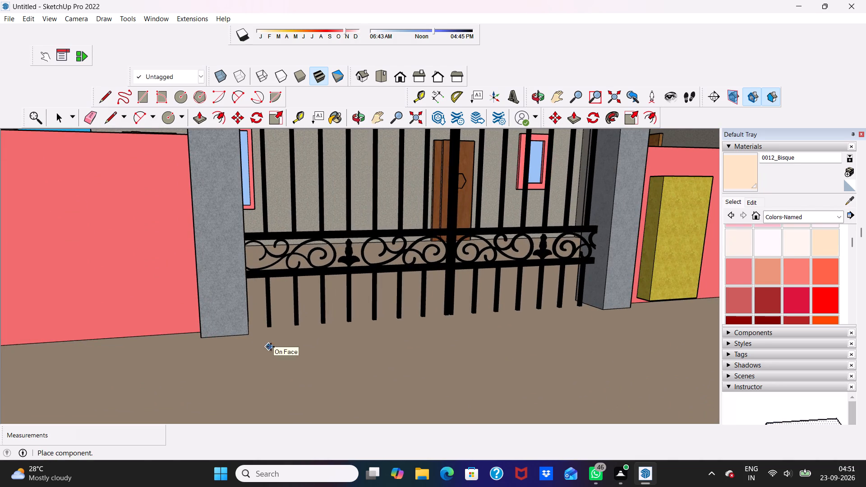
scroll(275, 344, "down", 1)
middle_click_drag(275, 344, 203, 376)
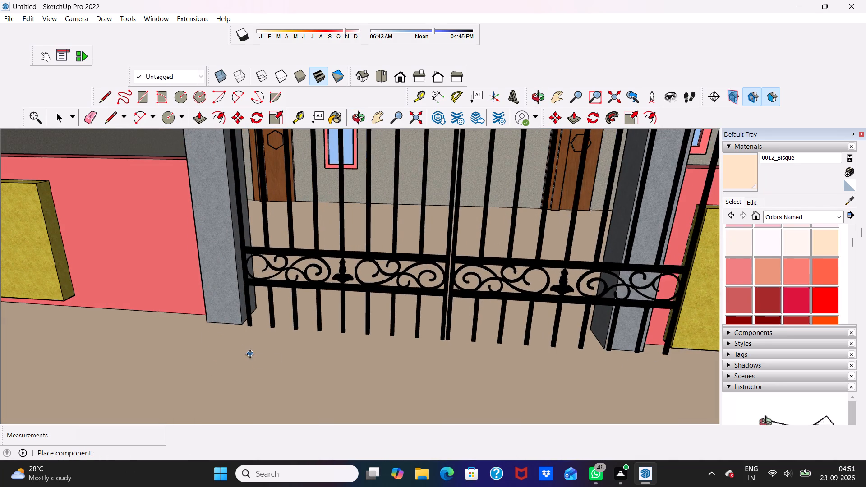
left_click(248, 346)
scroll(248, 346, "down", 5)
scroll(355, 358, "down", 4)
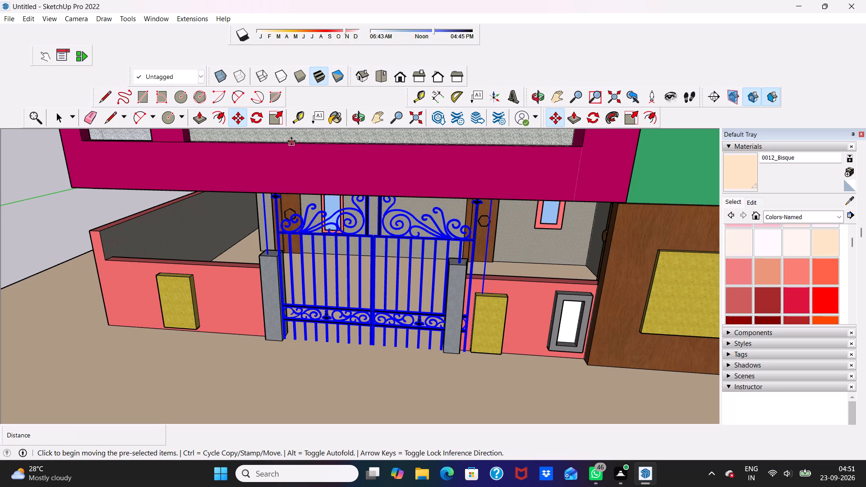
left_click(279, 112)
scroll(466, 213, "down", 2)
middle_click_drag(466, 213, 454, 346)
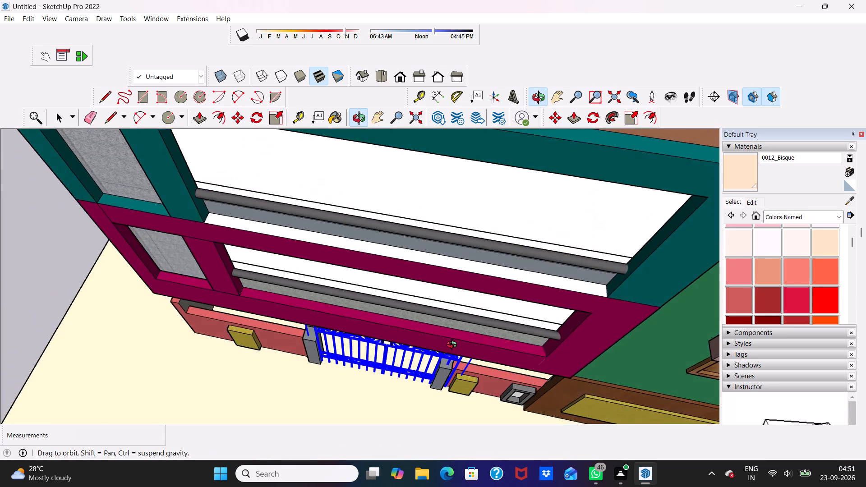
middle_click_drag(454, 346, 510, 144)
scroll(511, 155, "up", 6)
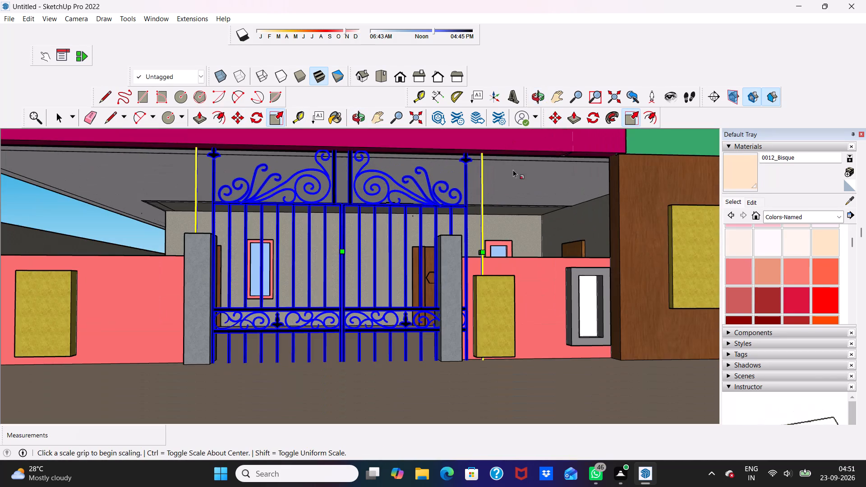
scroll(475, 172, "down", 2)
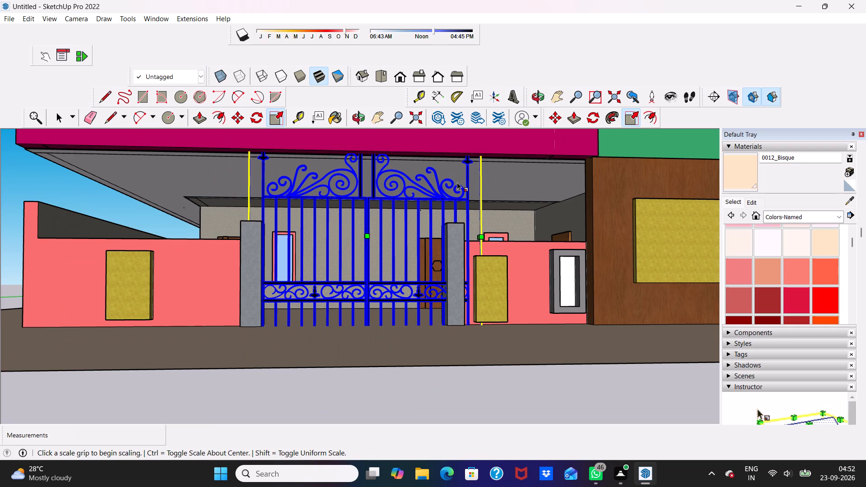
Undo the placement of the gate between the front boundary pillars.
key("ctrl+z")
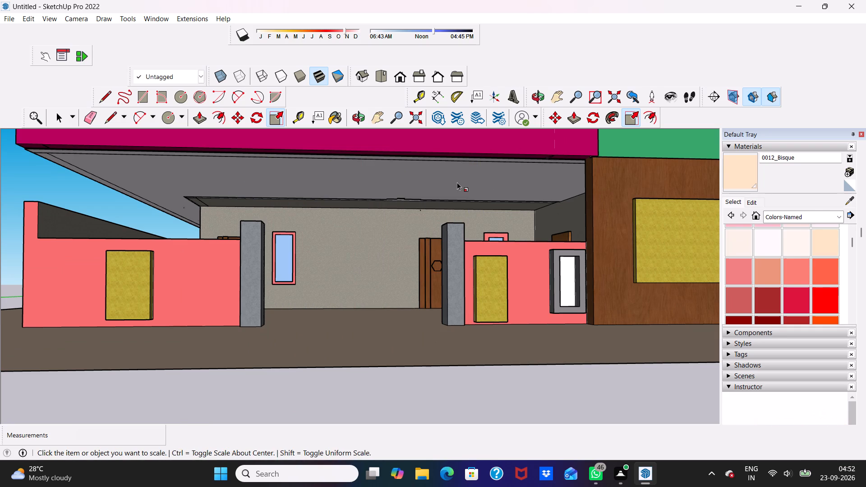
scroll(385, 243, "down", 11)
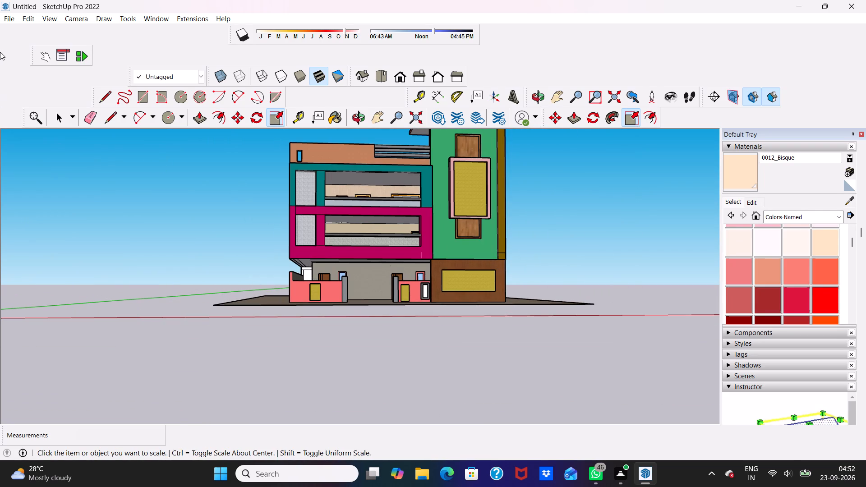
Import the gate model from the Downloads folder again.
key("space")
left_click(6, 15)
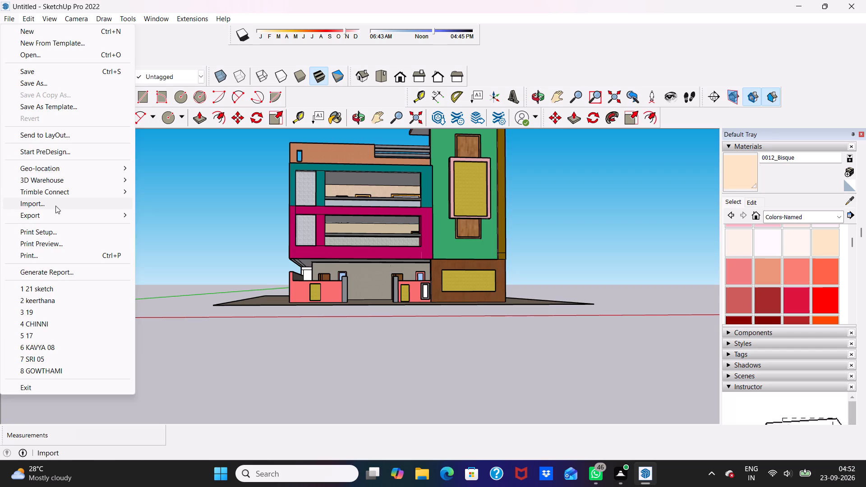
left_click(55, 206)
scroll(361, 251, "down", 4)
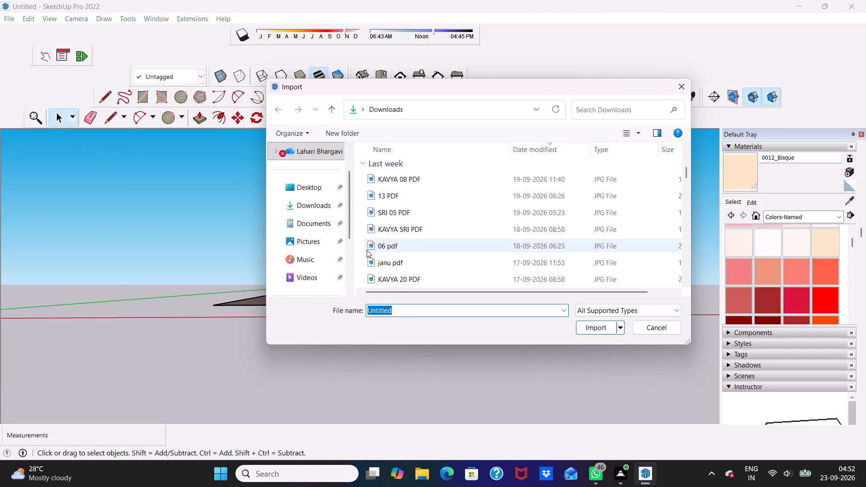
scroll(371, 246, "down", 5)
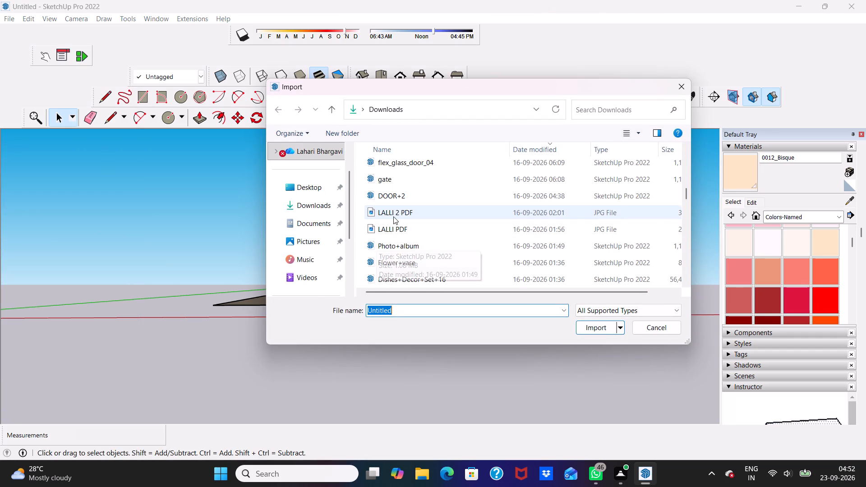
left_click(405, 179)
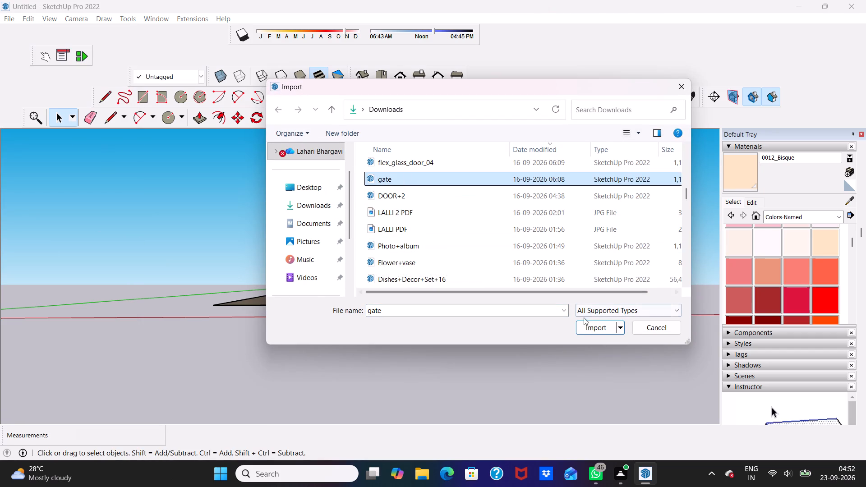
left_click(591, 323)
Place the imported gate on the ground just in front of the opening between the two grey boundary pillars.
scroll(400, 278, "up", 4)
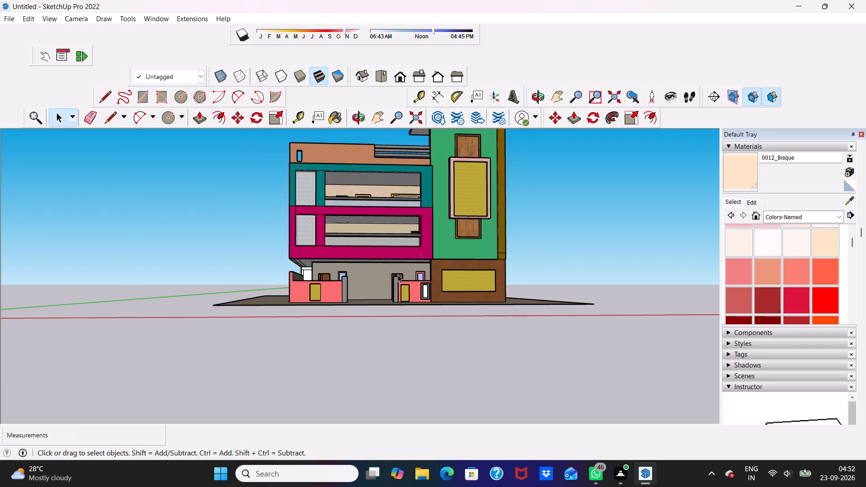
scroll(396, 279, "up", 8)
middle_click_drag(376, 306, 376, 319)
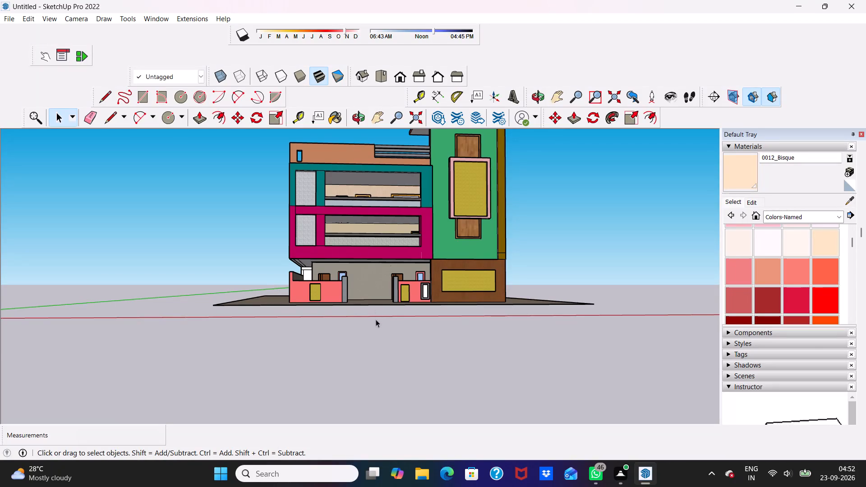
middle_click_drag(376, 319, 373, 358)
scroll(370, 296, "up", 6)
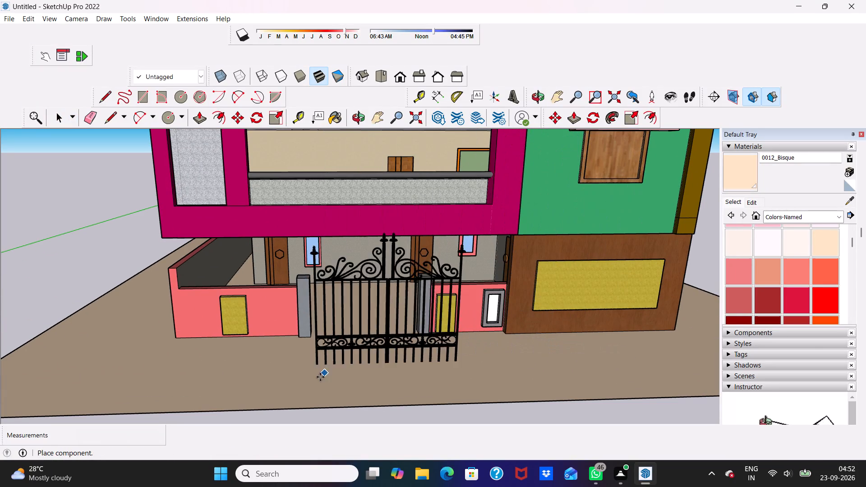
left_click(304, 375)
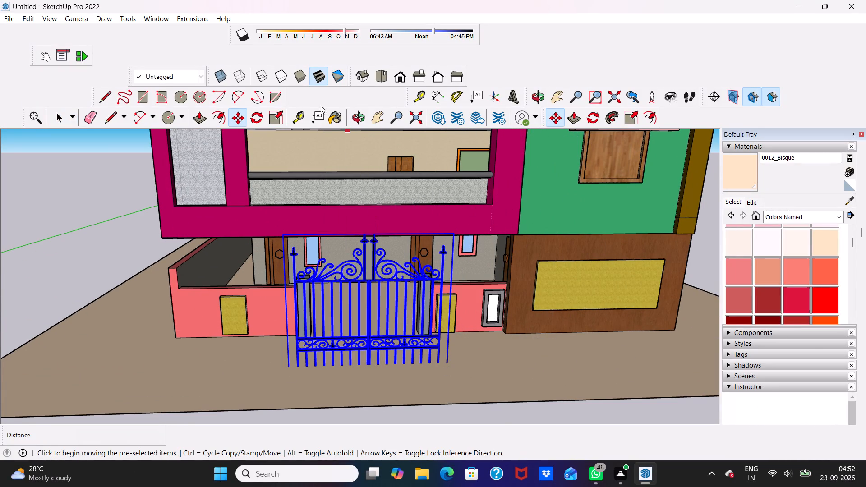
Scale the gate down uniformly from its upper corner so it is smaller than the opening between the pillars.
left_click(274, 115)
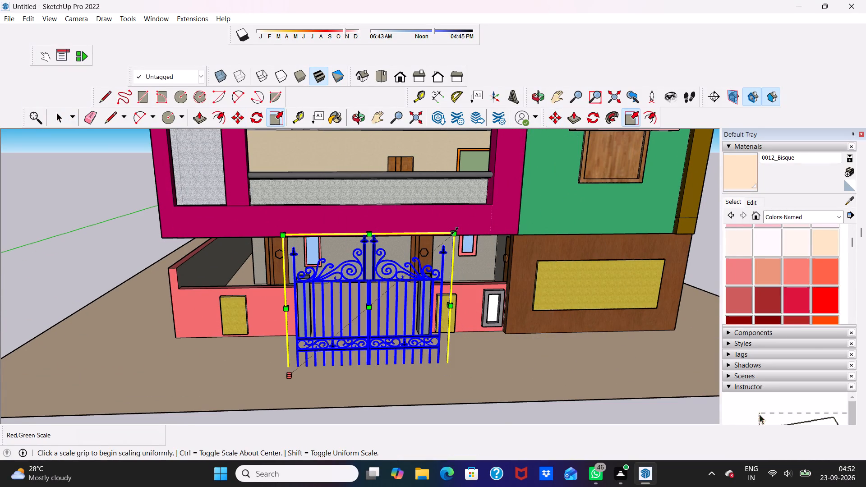
left_click_drag(455, 231, 404, 297)
scroll(402, 293, "up", 4)
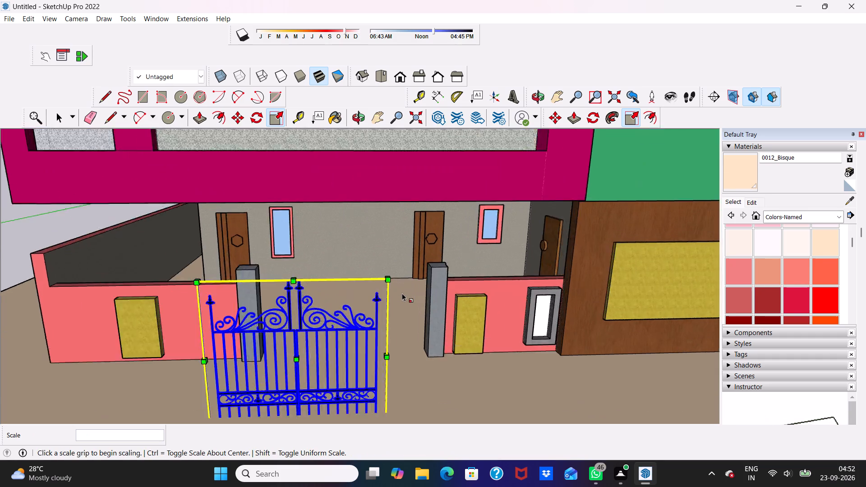
scroll(402, 293, "up", 2)
scroll(388, 290, "down", 9)
Move the gate about 8' 2 7/8" by its lower corner to the base of the grey pillar farther from the green tower.
left_click(238, 124)
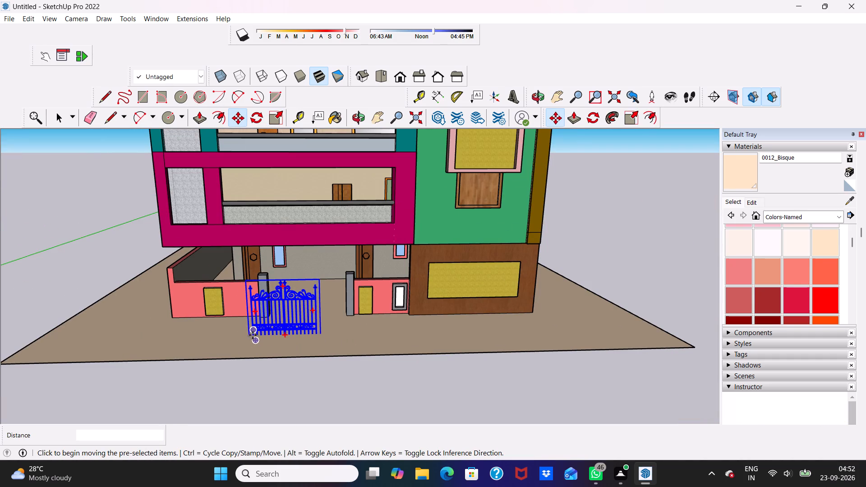
scroll(253, 332, "up", 16)
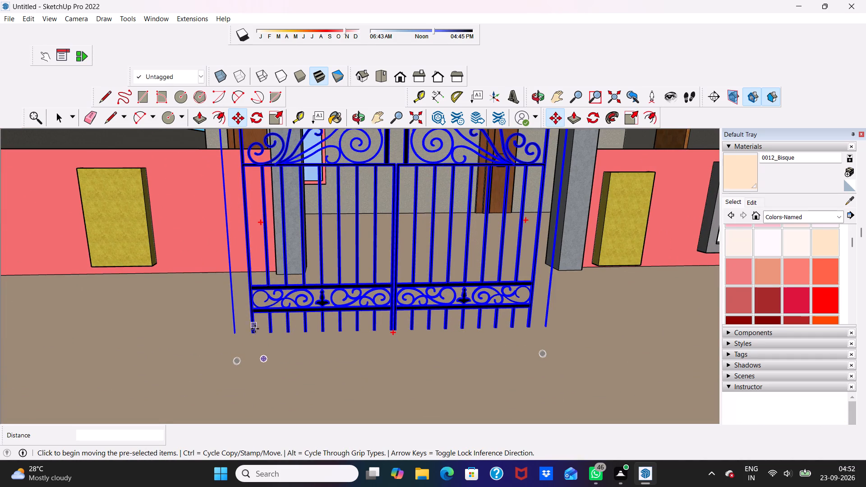
left_click(255, 330)
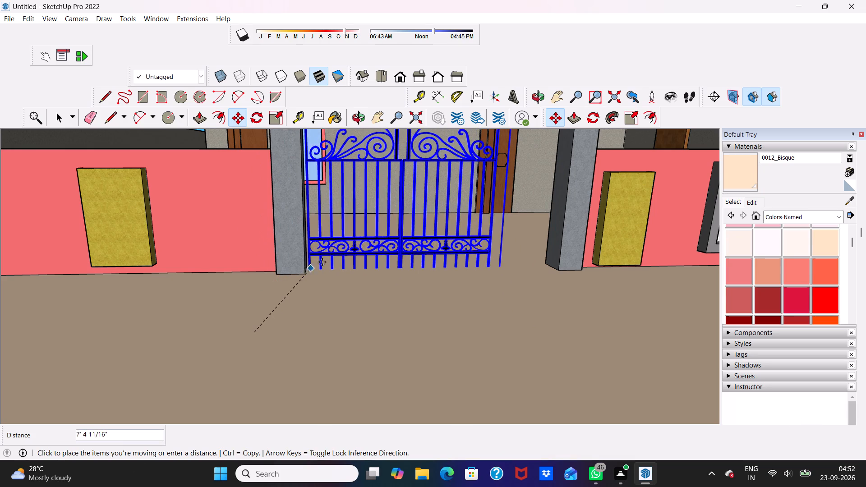
scroll(317, 267, "up", 1)
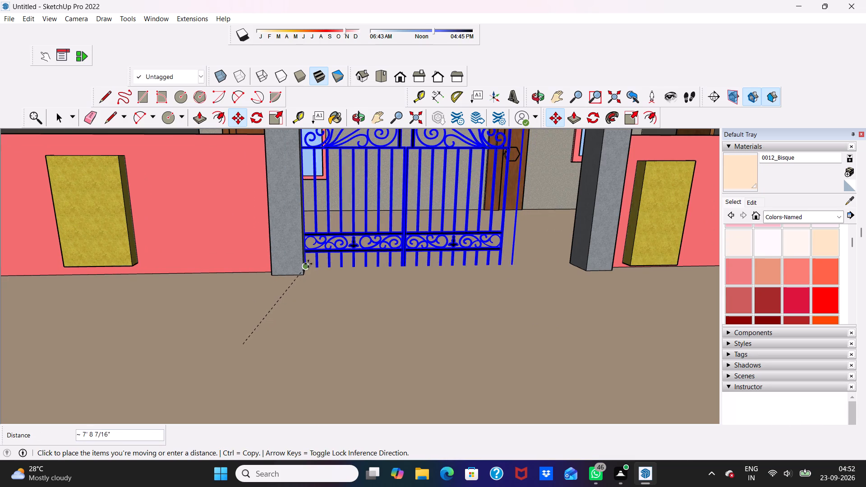
left_click(307, 264)
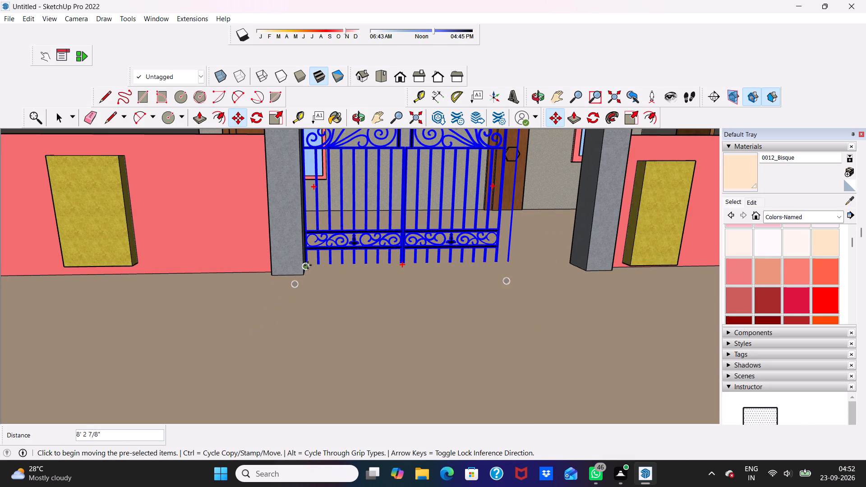
scroll(428, 207, "down", 5)
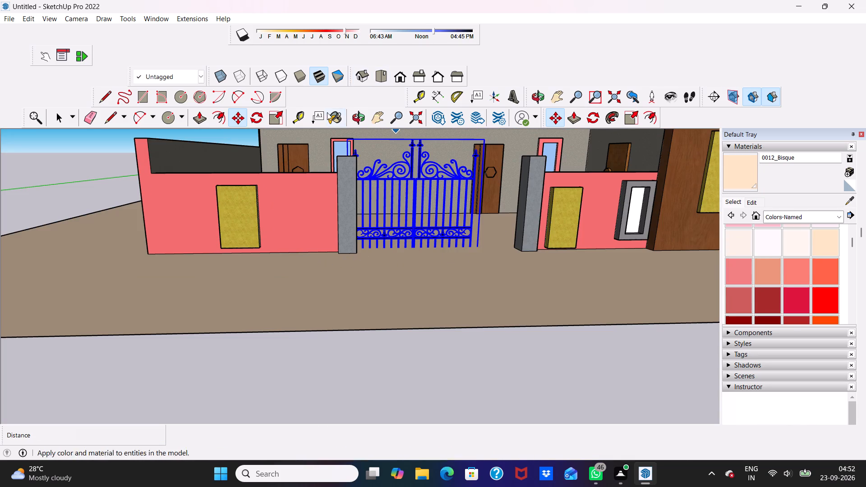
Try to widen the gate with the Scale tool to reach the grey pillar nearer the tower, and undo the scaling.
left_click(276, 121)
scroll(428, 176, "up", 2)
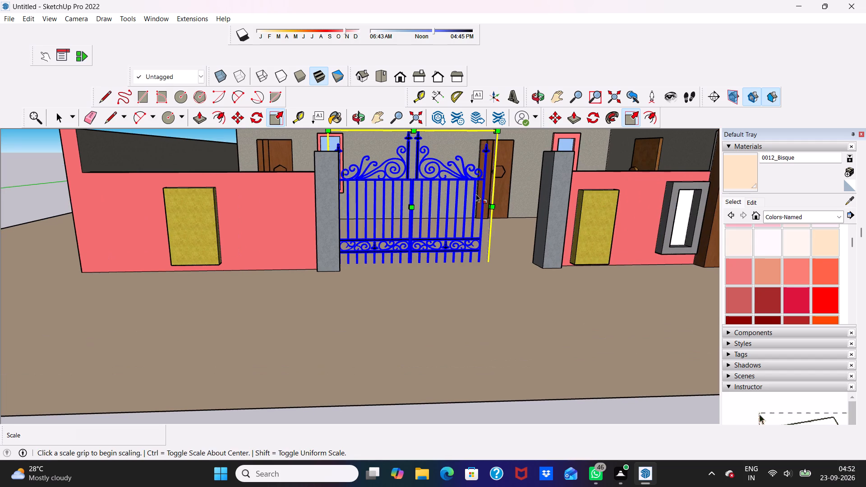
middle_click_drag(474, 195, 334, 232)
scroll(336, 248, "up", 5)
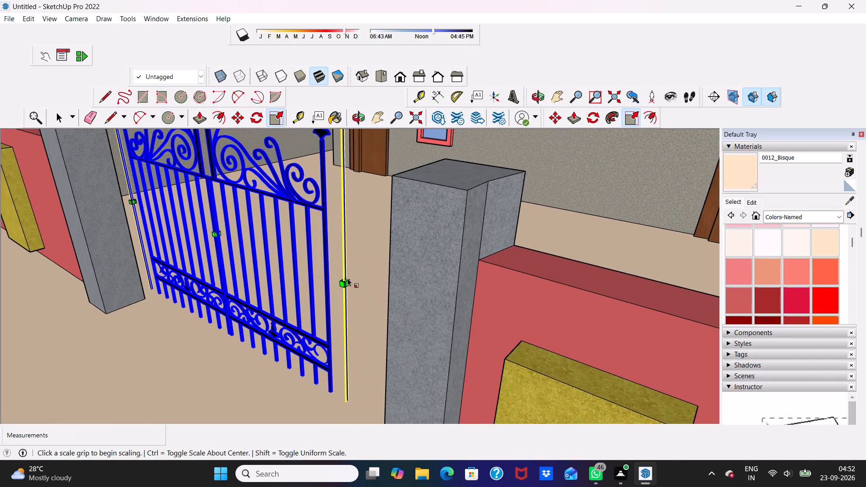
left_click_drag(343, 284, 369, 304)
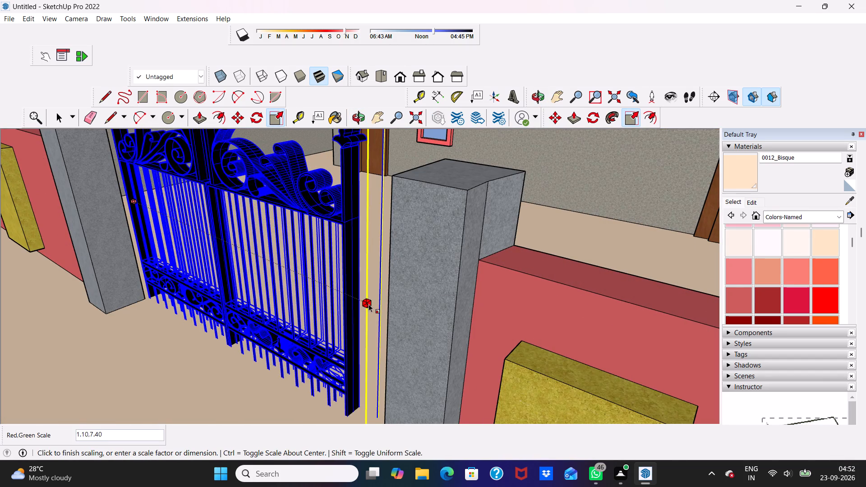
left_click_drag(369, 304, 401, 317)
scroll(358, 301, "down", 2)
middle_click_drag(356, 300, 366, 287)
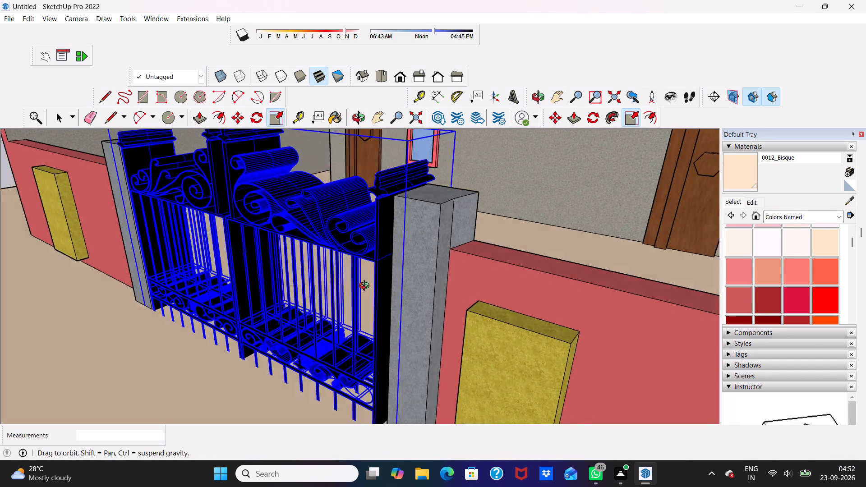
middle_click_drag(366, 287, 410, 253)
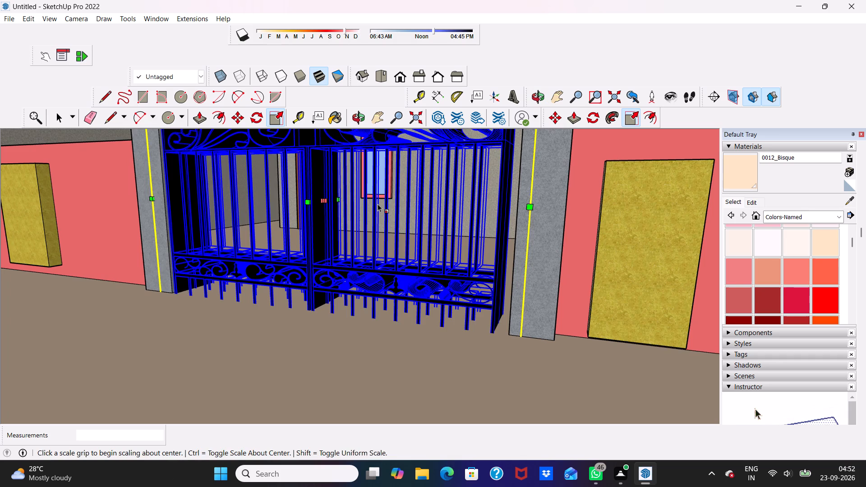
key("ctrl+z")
Scale the gate uniformly to about 0.84 from its lower corner to lift its bars out of the ground slab.
middle_click_drag(411, 221, 412, 221)
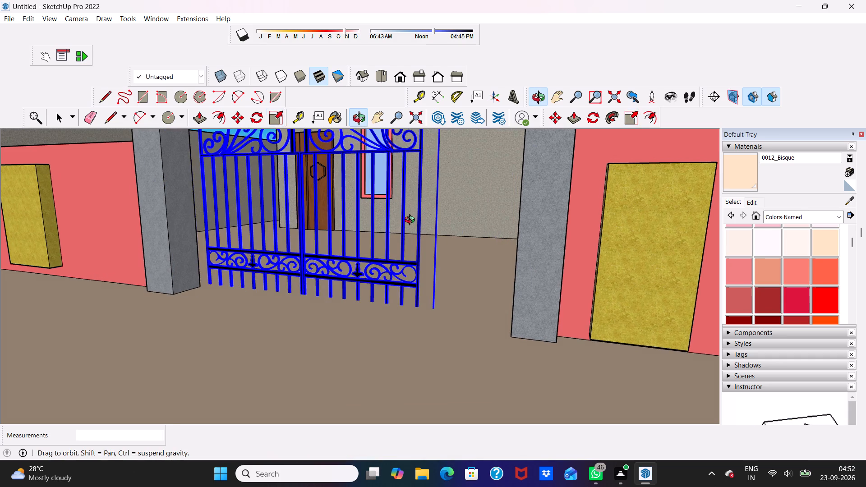
middle_click_drag(412, 221, 486, 211)
scroll(601, 165, "down", 4)
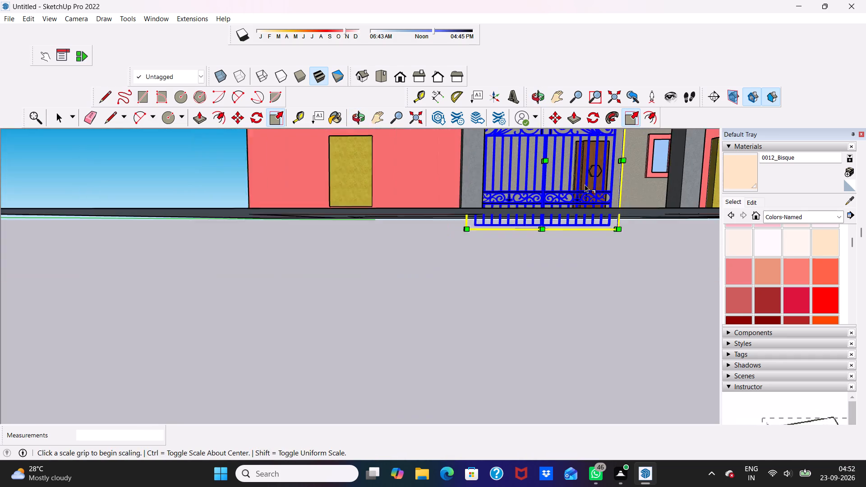
scroll(585, 184, "down", 1)
middle_click_drag(600, 185, 564, 182)
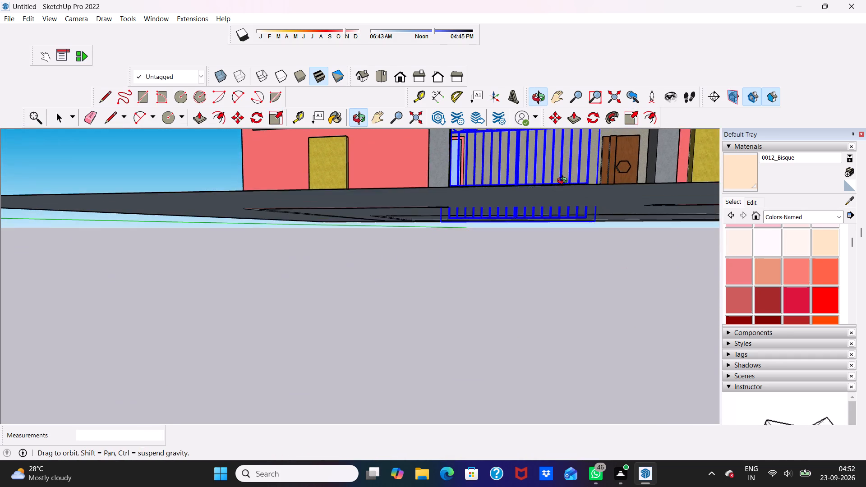
middle_click_drag(564, 182, 564, 181)
scroll(560, 199, "up", 4)
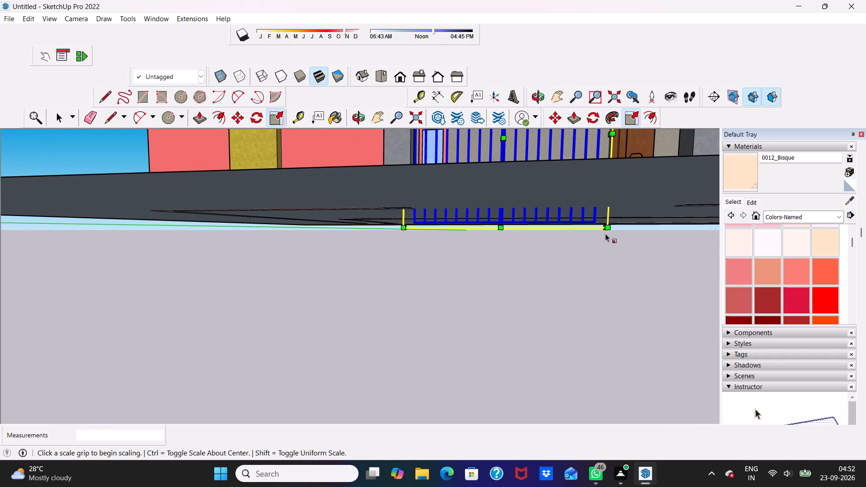
left_click_drag(605, 231, 603, 207)
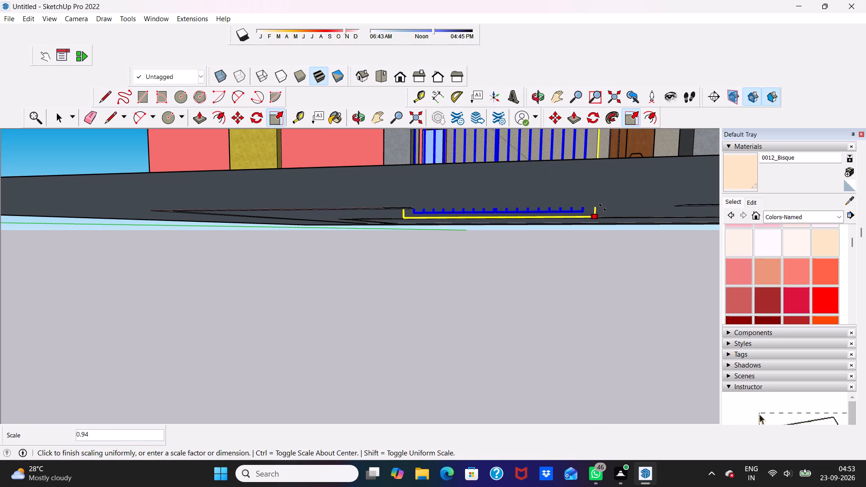
left_click_drag(603, 207, 599, 175)
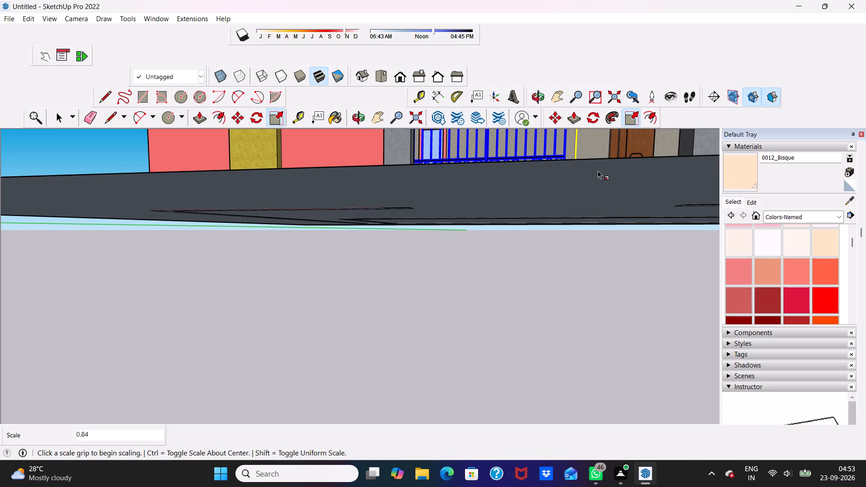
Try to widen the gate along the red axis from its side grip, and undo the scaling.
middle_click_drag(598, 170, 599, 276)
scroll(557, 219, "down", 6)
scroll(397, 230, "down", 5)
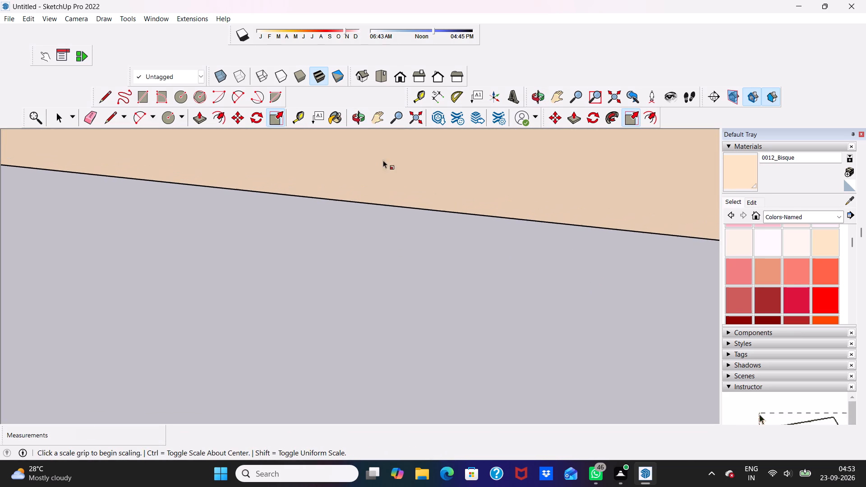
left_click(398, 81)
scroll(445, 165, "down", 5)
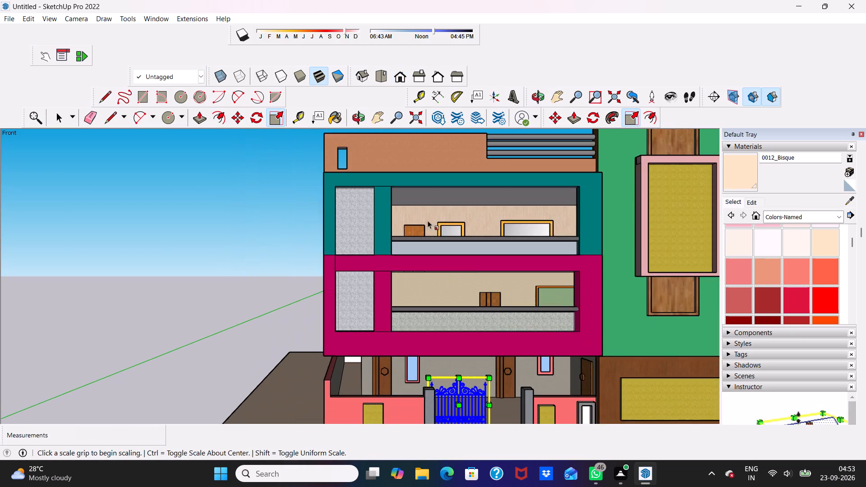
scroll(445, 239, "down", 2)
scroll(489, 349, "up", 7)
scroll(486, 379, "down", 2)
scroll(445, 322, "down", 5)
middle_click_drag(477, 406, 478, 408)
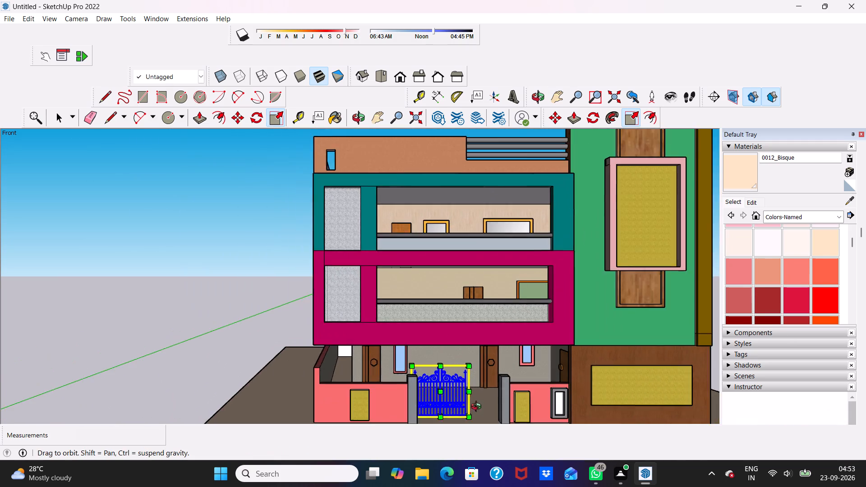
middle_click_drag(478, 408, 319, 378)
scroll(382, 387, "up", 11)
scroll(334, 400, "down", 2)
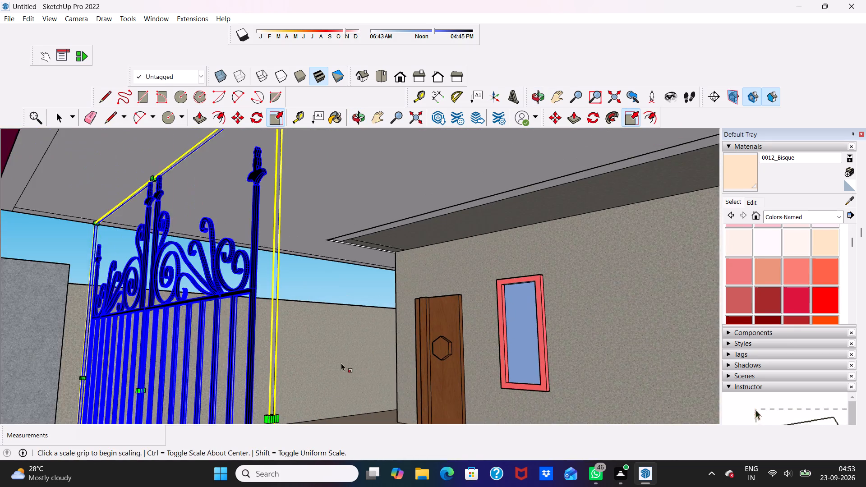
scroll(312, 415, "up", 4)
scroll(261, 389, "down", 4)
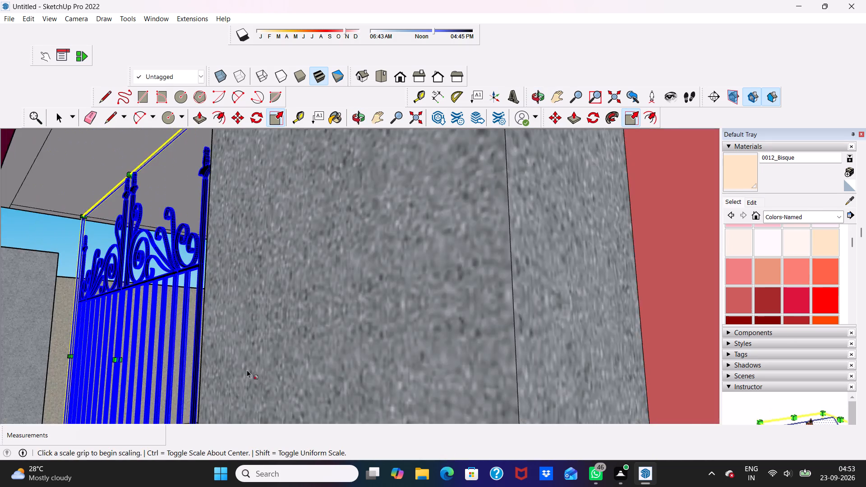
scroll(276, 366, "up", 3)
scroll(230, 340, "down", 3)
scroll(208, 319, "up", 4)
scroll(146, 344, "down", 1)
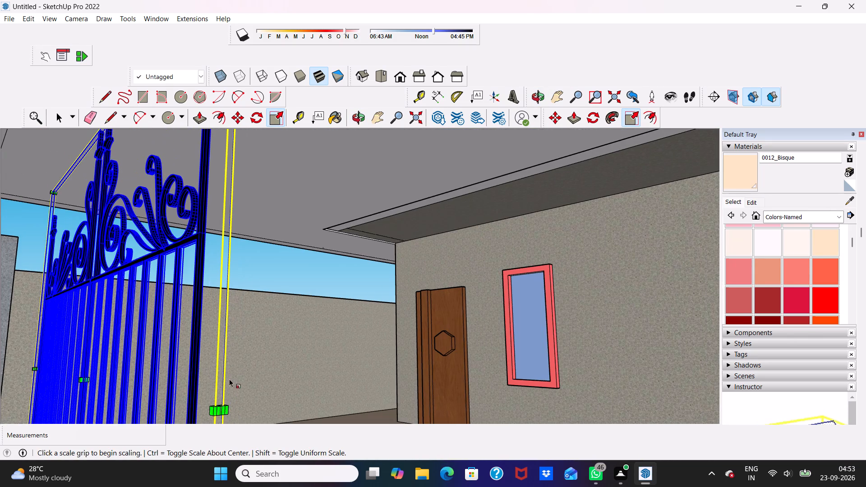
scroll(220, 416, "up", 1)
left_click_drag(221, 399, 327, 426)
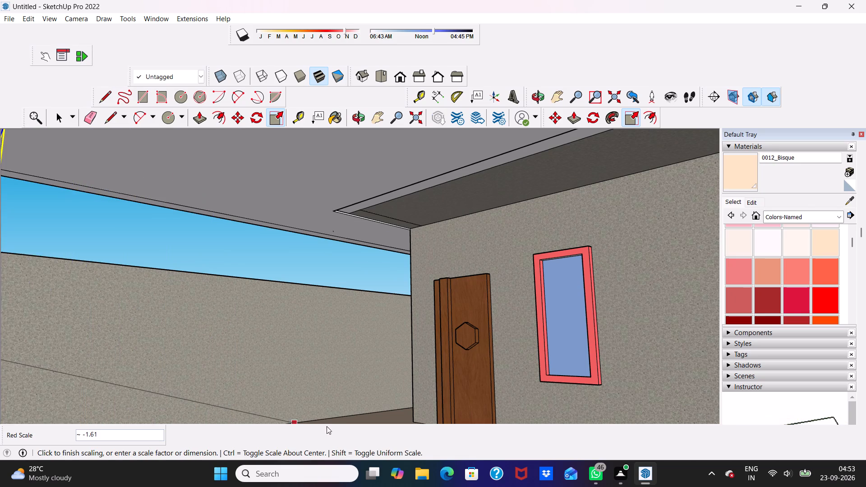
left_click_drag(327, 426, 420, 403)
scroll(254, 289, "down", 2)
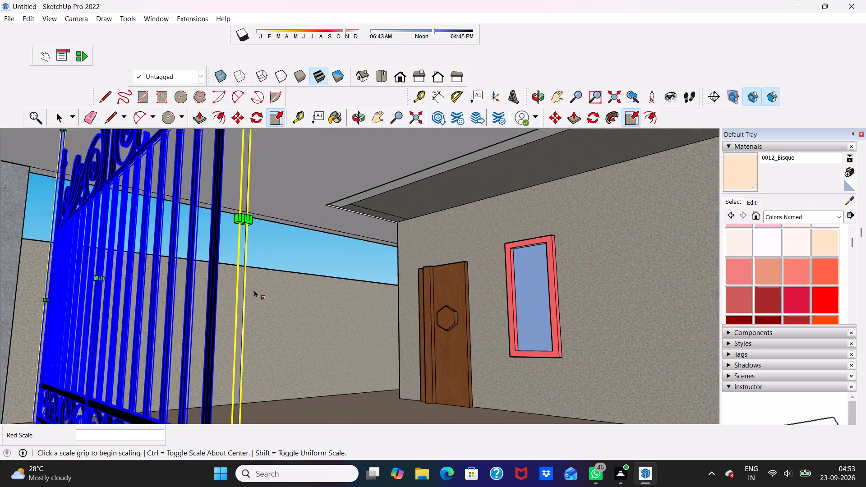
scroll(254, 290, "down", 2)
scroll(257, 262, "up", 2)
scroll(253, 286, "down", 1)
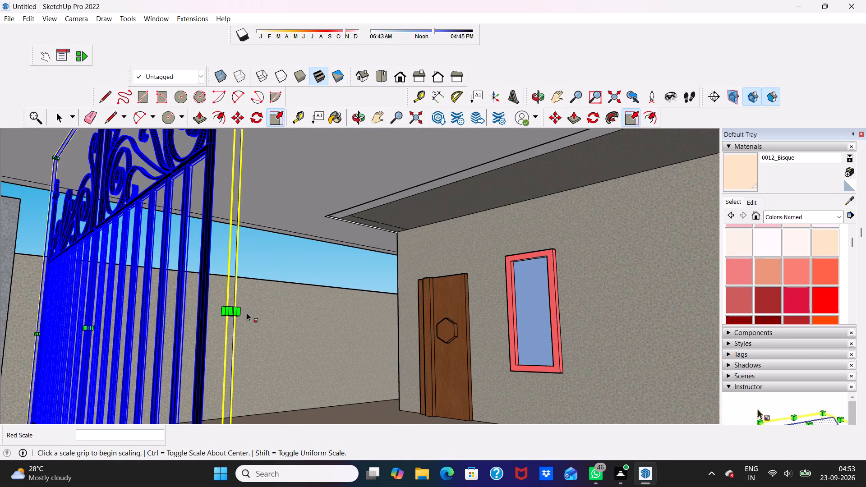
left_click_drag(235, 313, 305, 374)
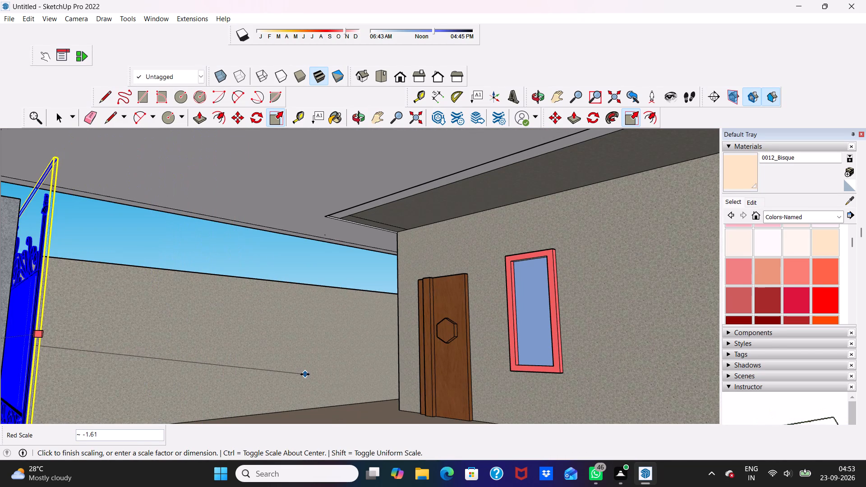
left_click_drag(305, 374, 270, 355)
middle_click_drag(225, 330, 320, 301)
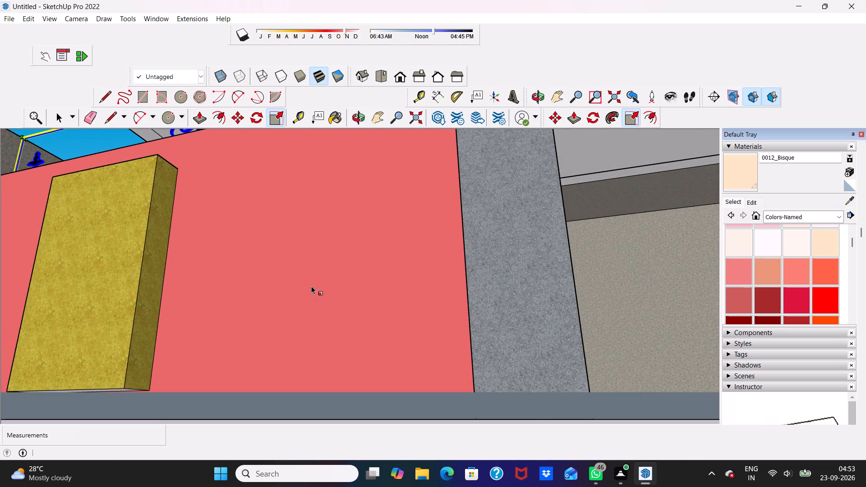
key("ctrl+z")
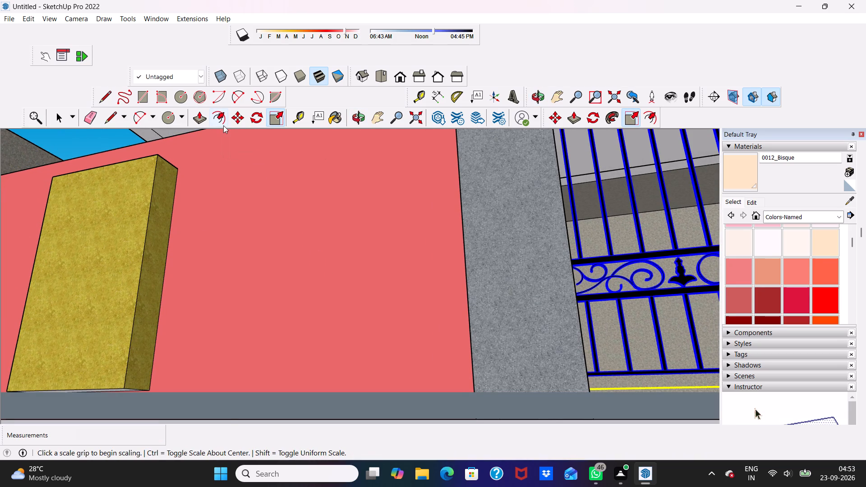
Widen the gate along the red axis by a factor of about 1.50 toward the grey pillar nearer the green tower.
scroll(152, 239, "down", 5)
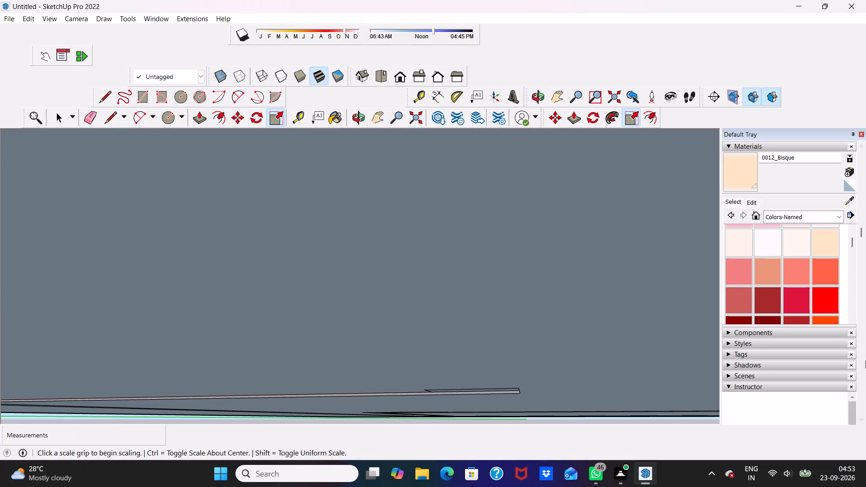
scroll(487, 92, "down", 3)
scroll(592, 328, "down", 3)
scroll(562, 347, "up", 1)
scroll(554, 334, "down", 7)
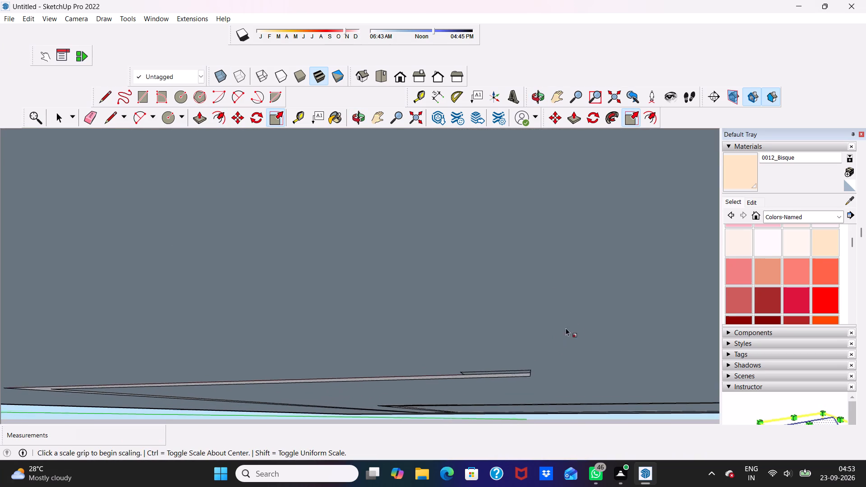
scroll(566, 328, "down", 2)
scroll(509, 303, "down", 18)
middle_click_drag(513, 286, 512, 287)
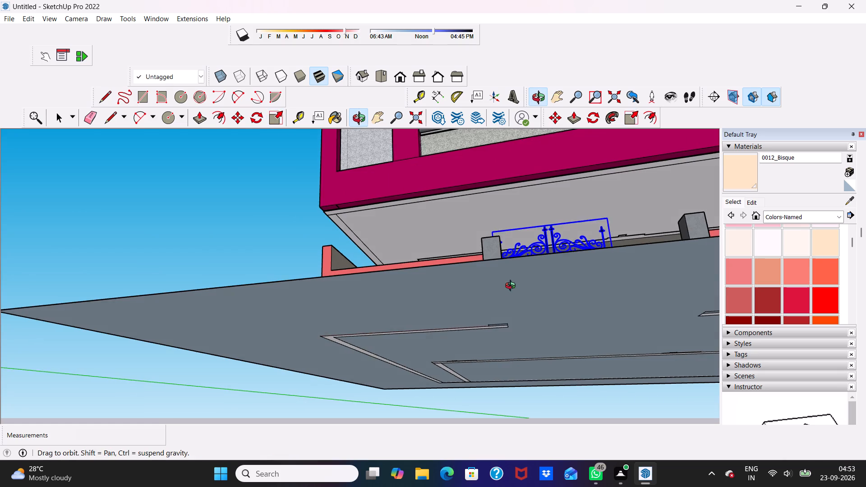
middle_click_drag(512, 287, 497, 381)
middle_click_drag(645, 335, 595, 350)
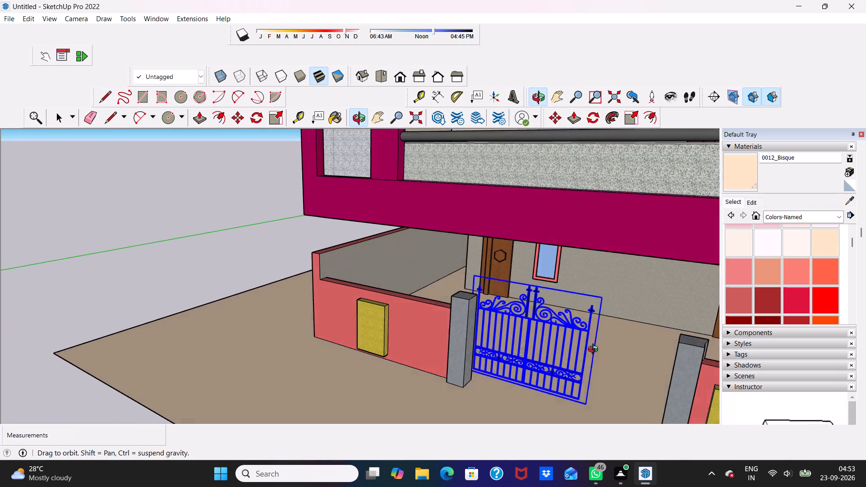
middle_click_drag(595, 350, 585, 349)
scroll(586, 366, "up", 7)
middle_click_drag(565, 372, 542, 375)
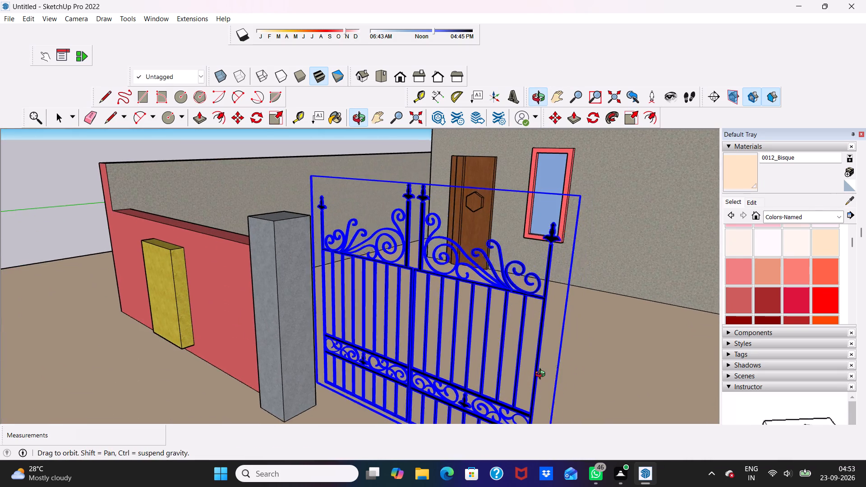
middle_click_drag(542, 375, 522, 377)
scroll(426, 387, "up", 5)
scroll(352, 395, "up", 2)
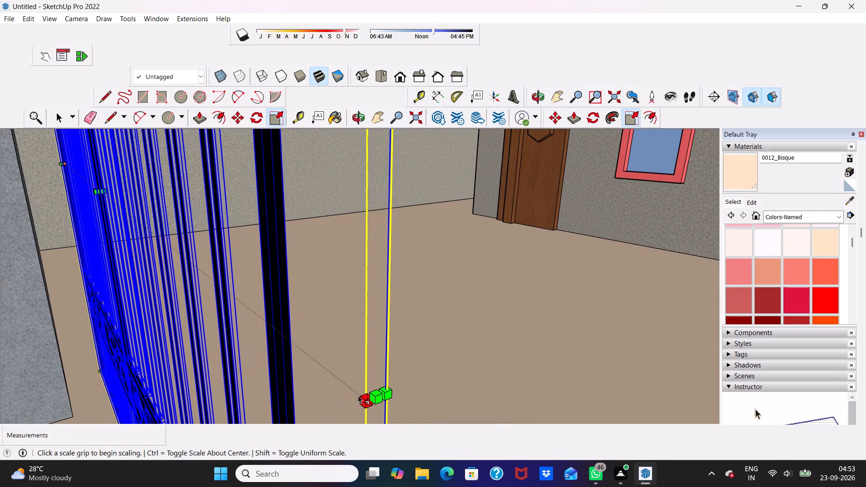
left_click_drag(377, 397, 530, 462)
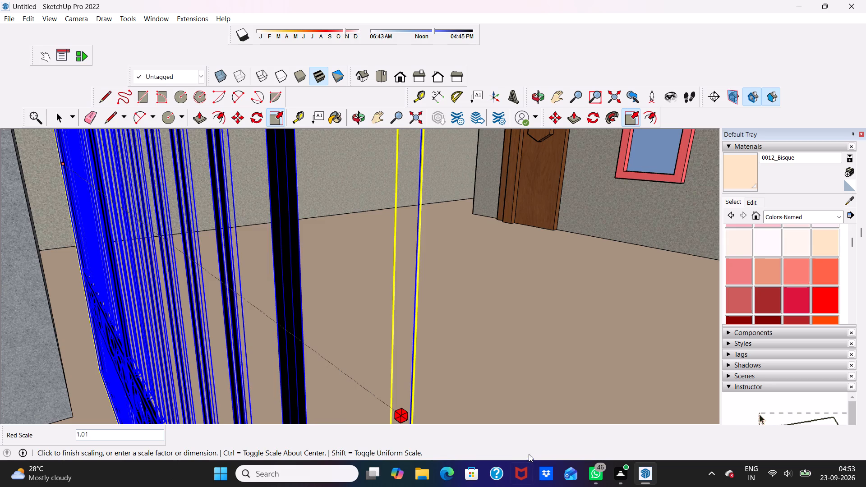
scroll(479, 378, "down", 4)
scroll(556, 398, "down", 8)
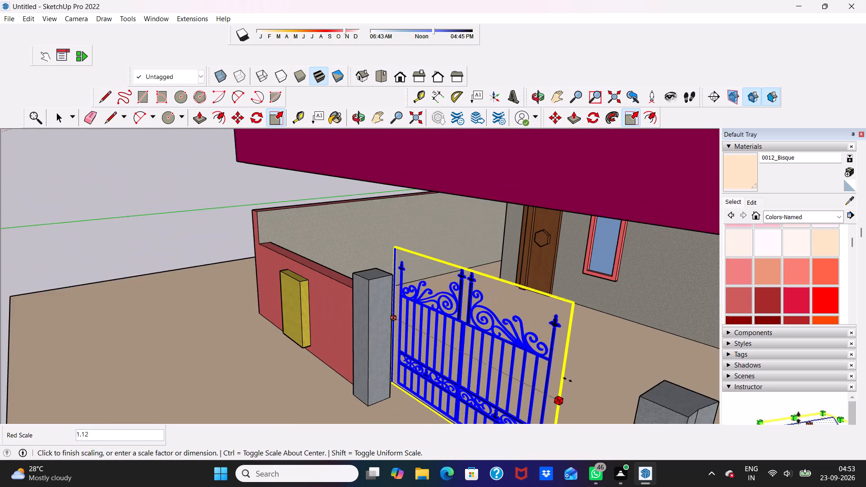
scroll(570, 376, "down", 2)
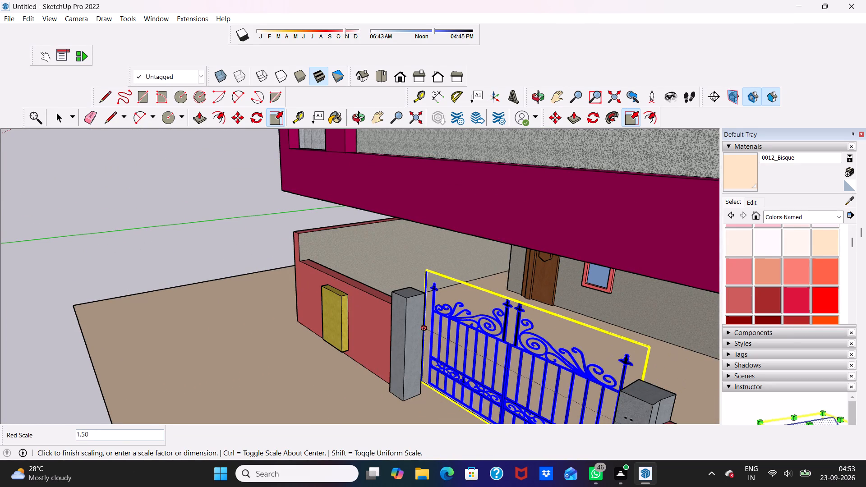
left_click(629, 419)
Scale the gate slightly wider and thicker from its side grip so it meets the grey pillar nearer the green tower.
middle_click_drag(626, 414, 761, 352)
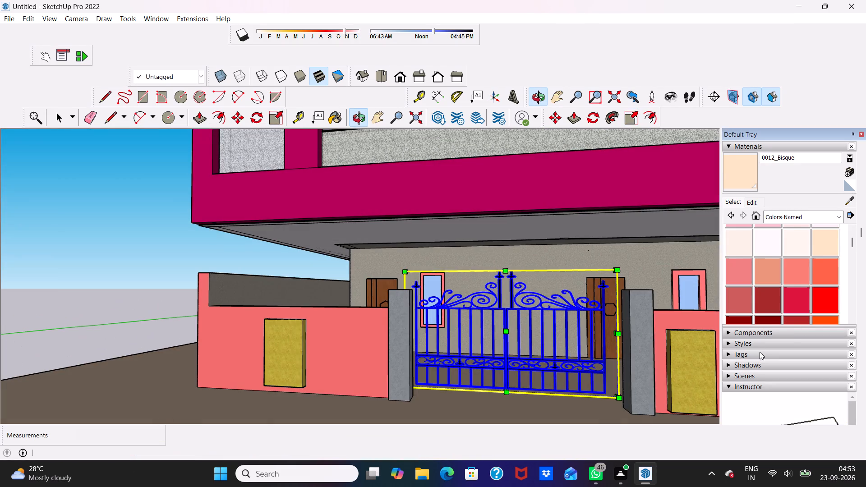
scroll(650, 349, "up", 5)
scroll(609, 327, "up", 5)
middle_click_drag(602, 325, 560, 361)
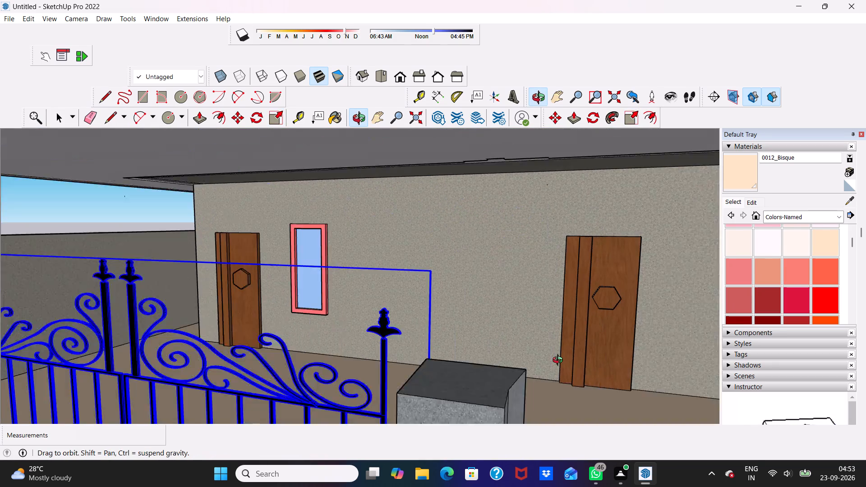
middle_click_drag(560, 361, 598, 352)
scroll(528, 384, "up", 5)
scroll(536, 368, "down", 2)
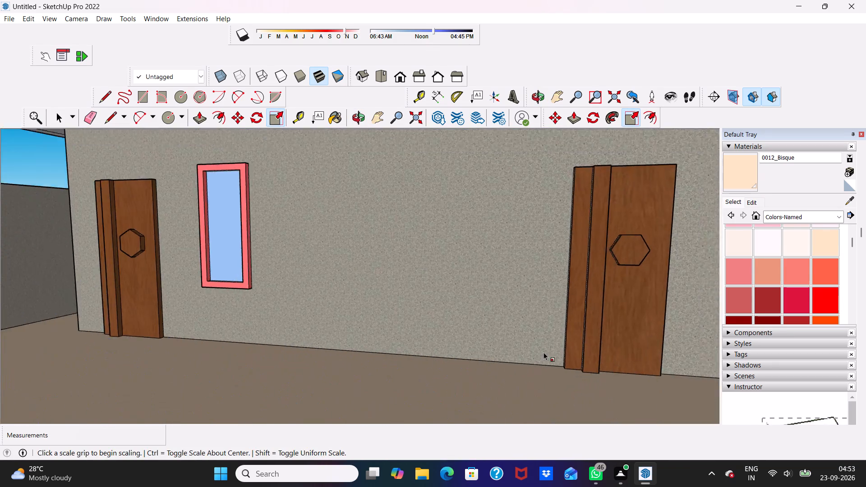
scroll(544, 352, "down", 3)
middle_click_drag(559, 382, 507, 375)
scroll(339, 290, "down", 5)
middle_click_drag(334, 266, 355, 312)
scroll(333, 343, "up", 4)
middle_click_drag(312, 365, 404, 327)
scroll(504, 348, "up", 5)
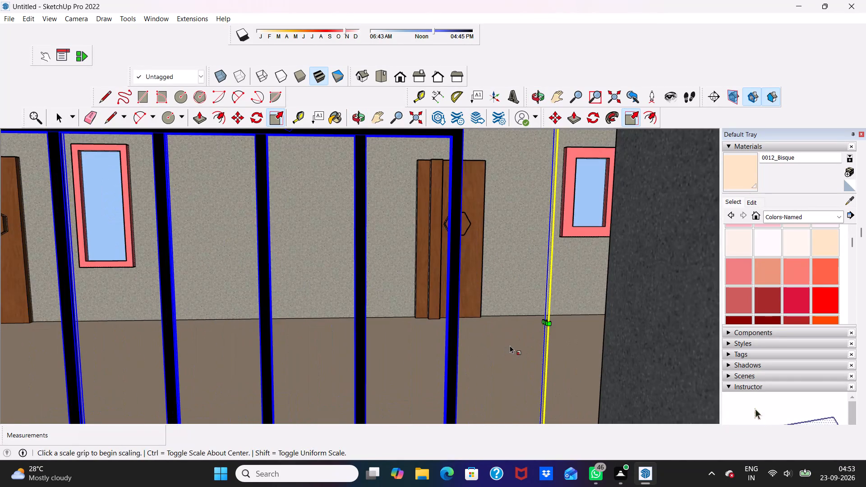
middle_click_drag(510, 345, 561, 335)
scroll(542, 337, "down", 7)
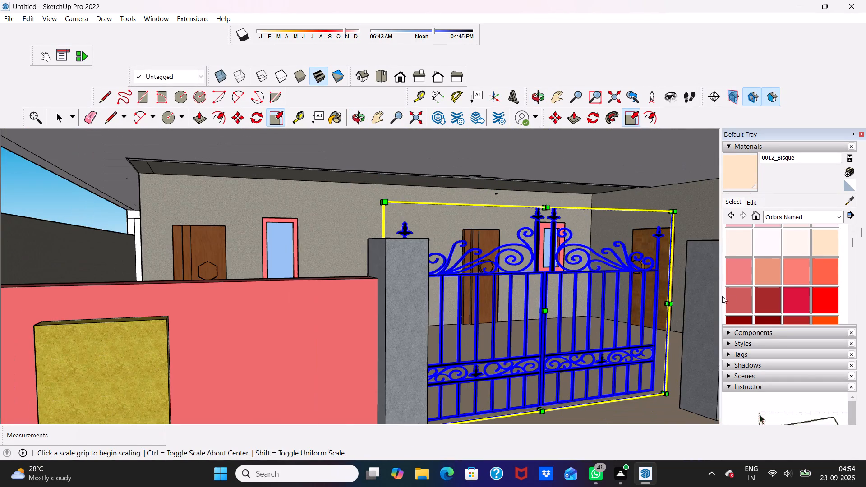
scroll(701, 290, "up", 4)
scroll(660, 304, "up", 8)
scroll(643, 325, "down", 1)
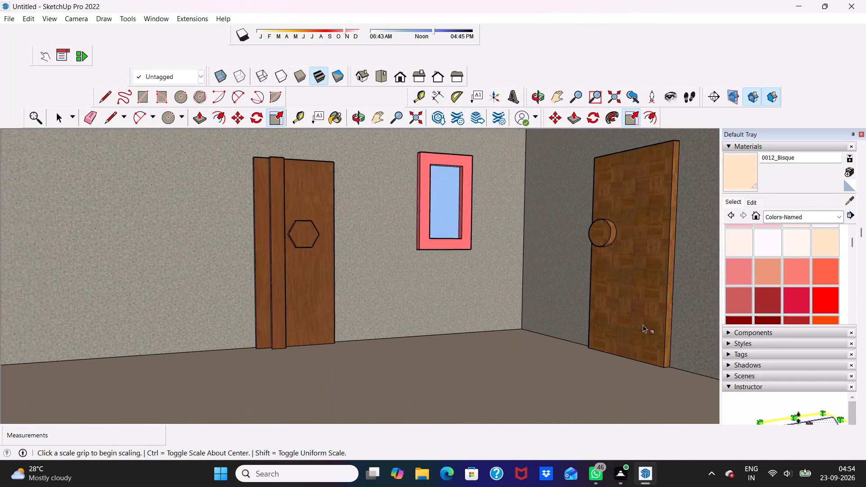
scroll(643, 325, "down", 2)
scroll(618, 357, "up", 1)
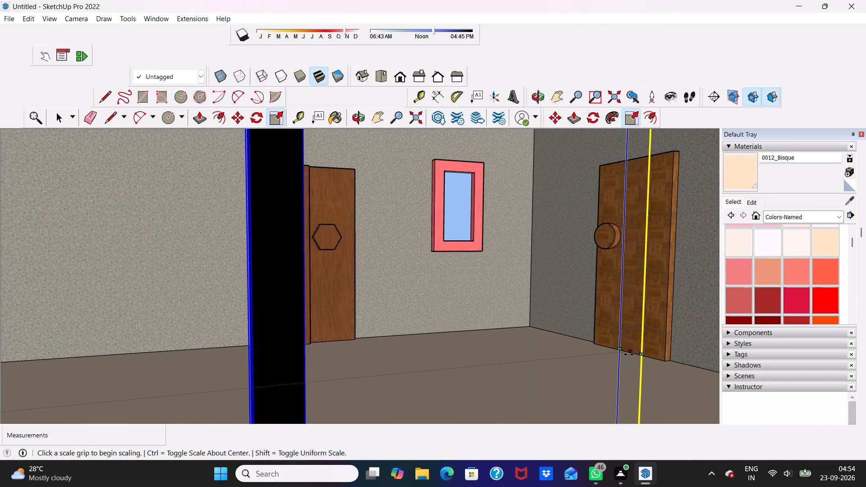
left_click_drag(628, 354, 709, 341)
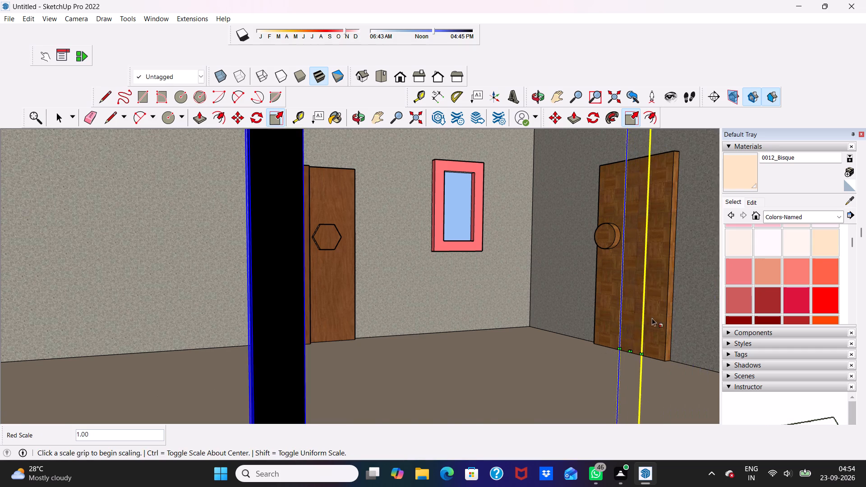
scroll(642, 314, "down", 5)
scroll(629, 271, "down", 5)
scroll(630, 292, "up", 10)
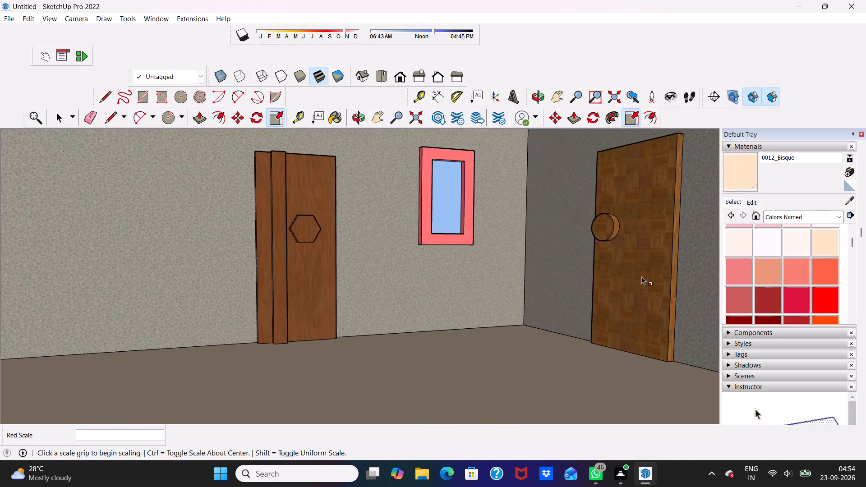
scroll(641, 276, "up", 1)
scroll(641, 279, "down", 5)
scroll(629, 292, "up", 4)
scroll(629, 296, "down", 2)
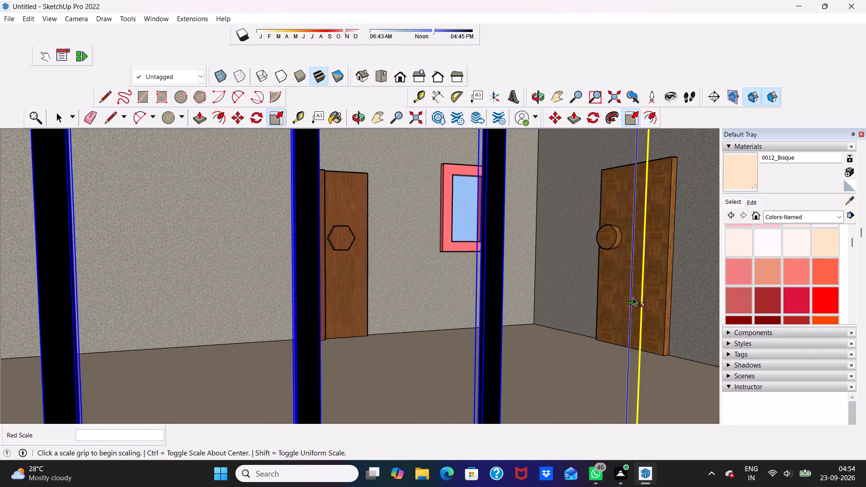
left_click_drag(638, 304, 689, 315)
scroll(591, 285, "down", 7)
scroll(445, 255, "up", 1)
scroll(445, 256, "down", 3)
middle_click_drag(596, 236, 443, 287)
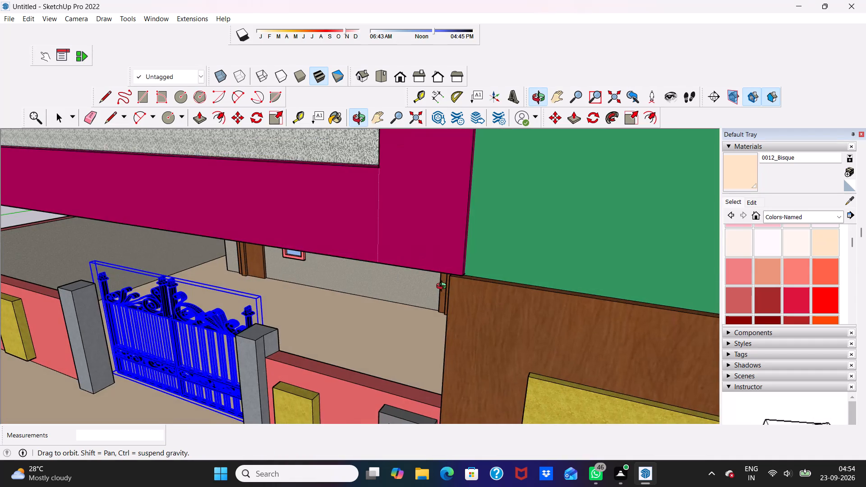
middle_click_drag(443, 287, 460, 280)
scroll(143, 132, "up", 2)
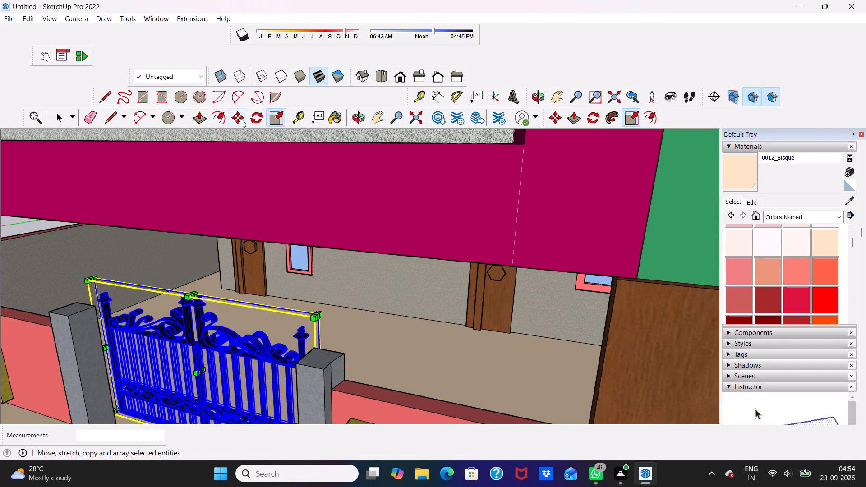
Move the gate by its lower corner in two small shifts toward the street-side base corner of the grey pillar farther from the green tower.
left_click(242, 119)
scroll(194, 192, "down", 10)
scroll(201, 346, "up", 11)
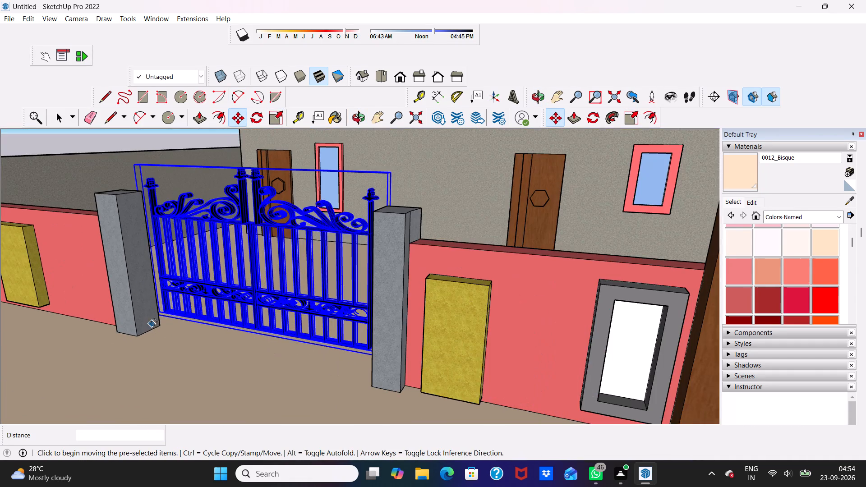
scroll(162, 310, "up", 4)
left_click_drag(158, 316, 152, 330)
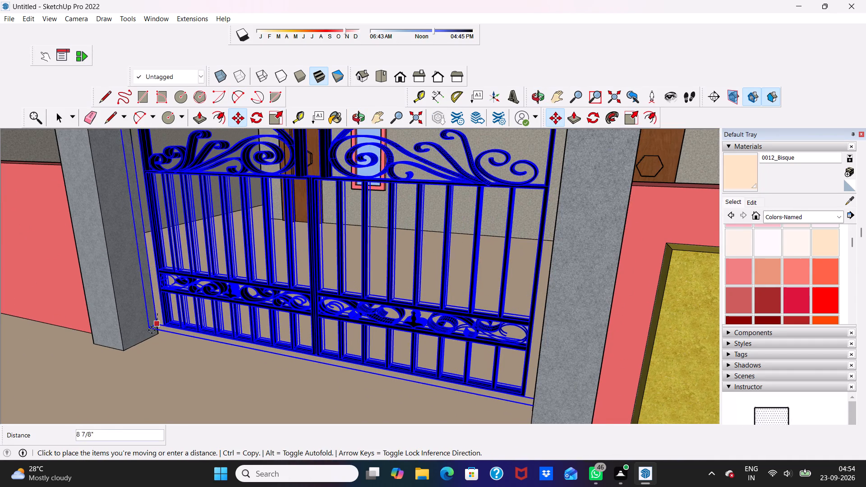
left_click_drag(152, 330, 142, 342)
scroll(138, 340, "up", 5)
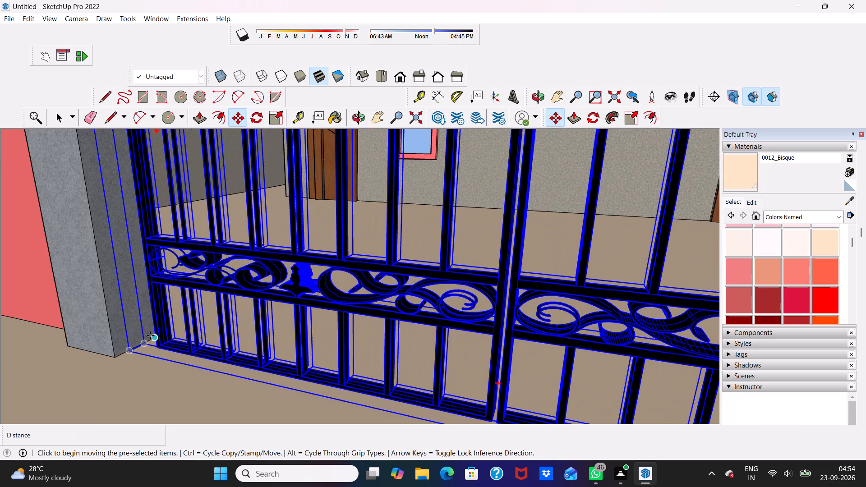
scroll(150, 335, "up", 2)
left_click_drag(157, 349, 143, 347)
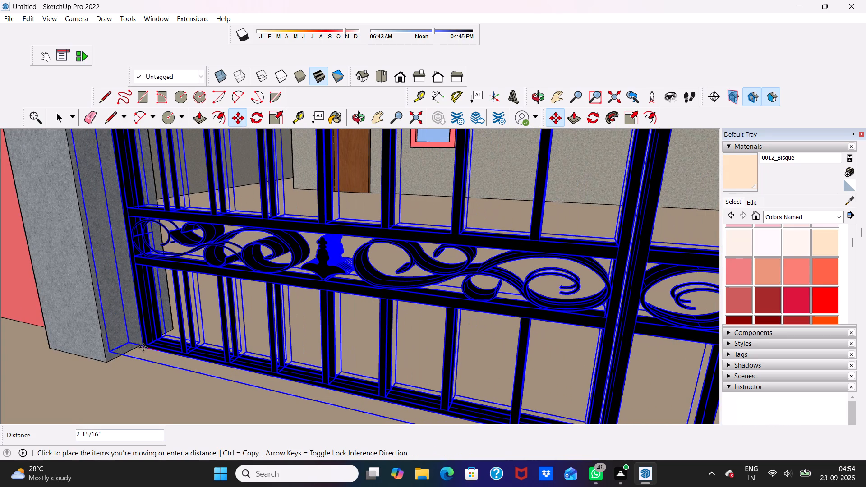
left_click_drag(143, 347, 141, 346)
Reposition the gate by its other lower corner, shifting it between the pillars and against the grey pillar nearer the green tower.
scroll(134, 332, "down", 5)
scroll(261, 278, "down", 4)
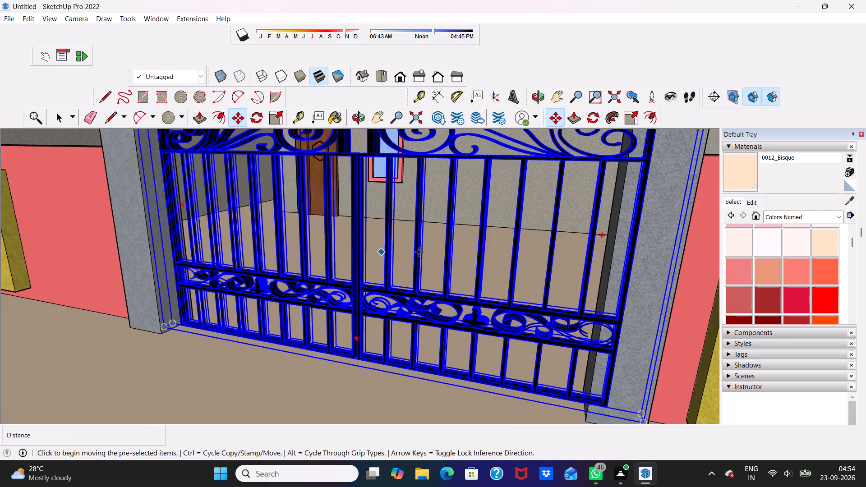
scroll(438, 255, "down", 1)
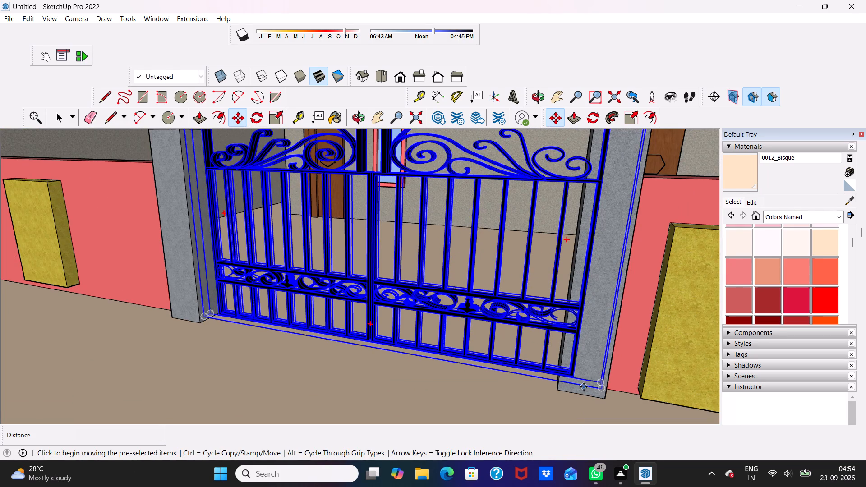
left_click_drag(571, 369, 534, 378)
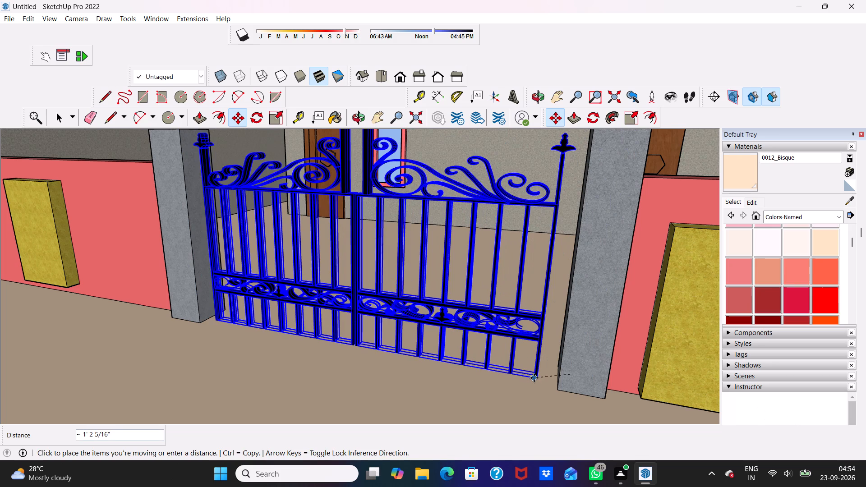
left_click_drag(534, 378, 541, 381)
scroll(525, 363, "up", 5)
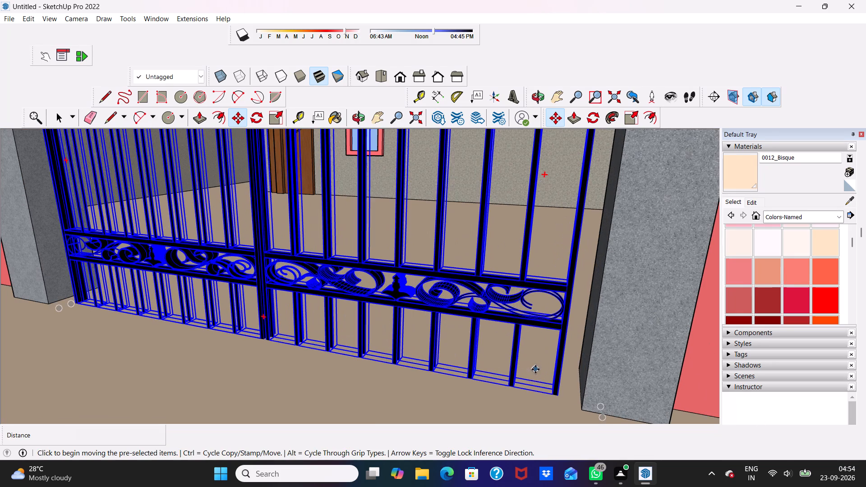
left_click_drag(558, 393, 583, 397)
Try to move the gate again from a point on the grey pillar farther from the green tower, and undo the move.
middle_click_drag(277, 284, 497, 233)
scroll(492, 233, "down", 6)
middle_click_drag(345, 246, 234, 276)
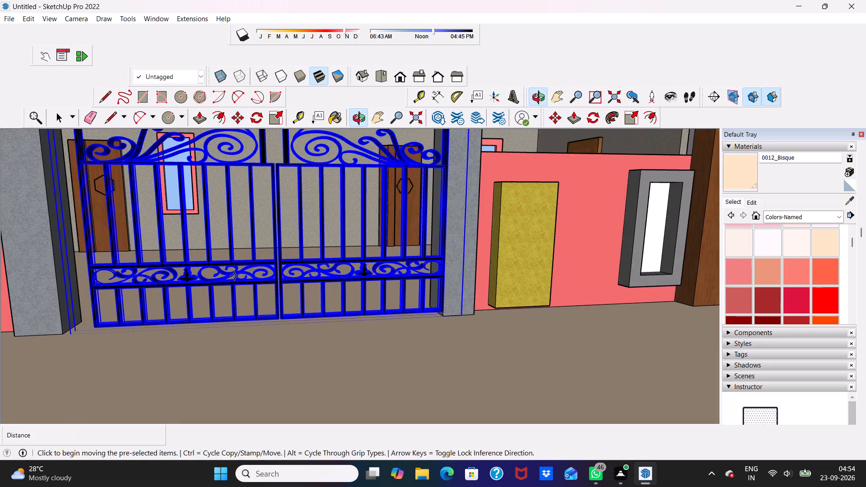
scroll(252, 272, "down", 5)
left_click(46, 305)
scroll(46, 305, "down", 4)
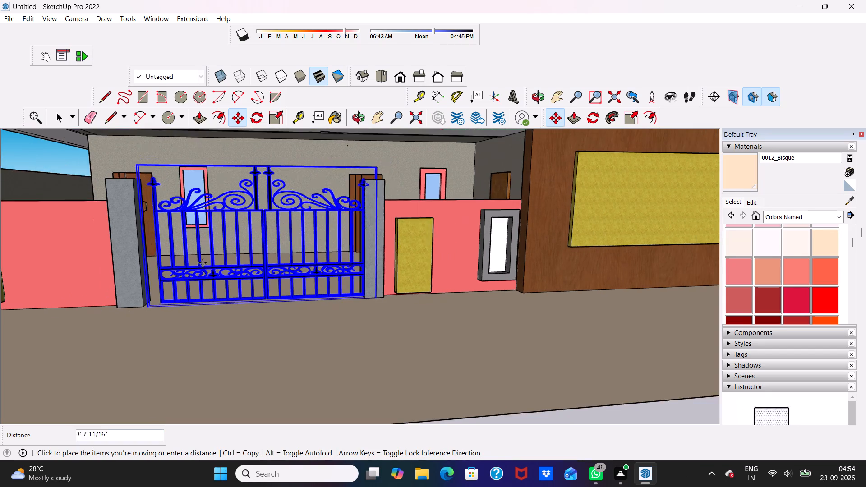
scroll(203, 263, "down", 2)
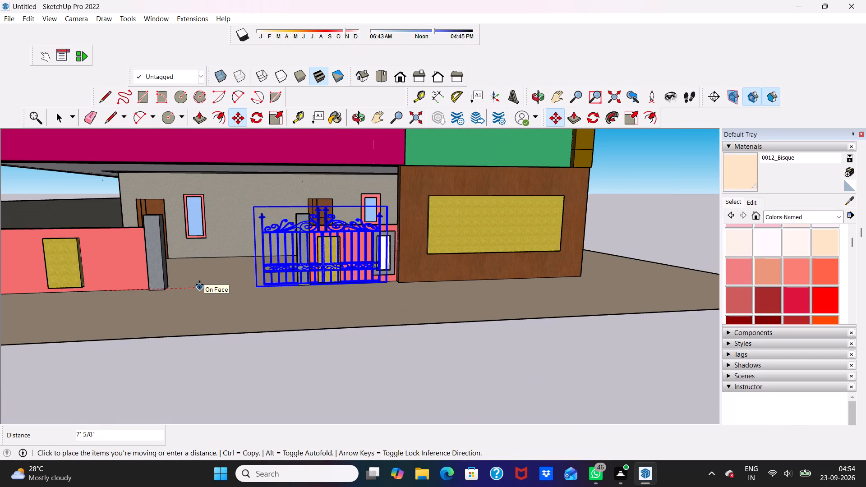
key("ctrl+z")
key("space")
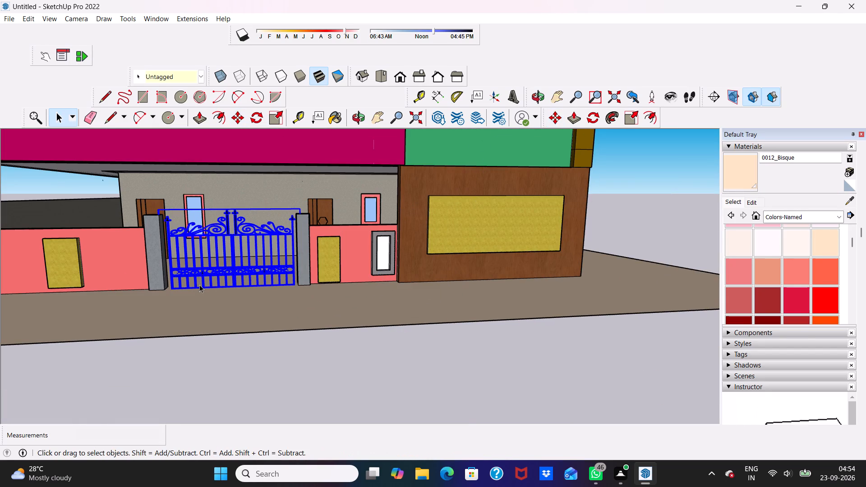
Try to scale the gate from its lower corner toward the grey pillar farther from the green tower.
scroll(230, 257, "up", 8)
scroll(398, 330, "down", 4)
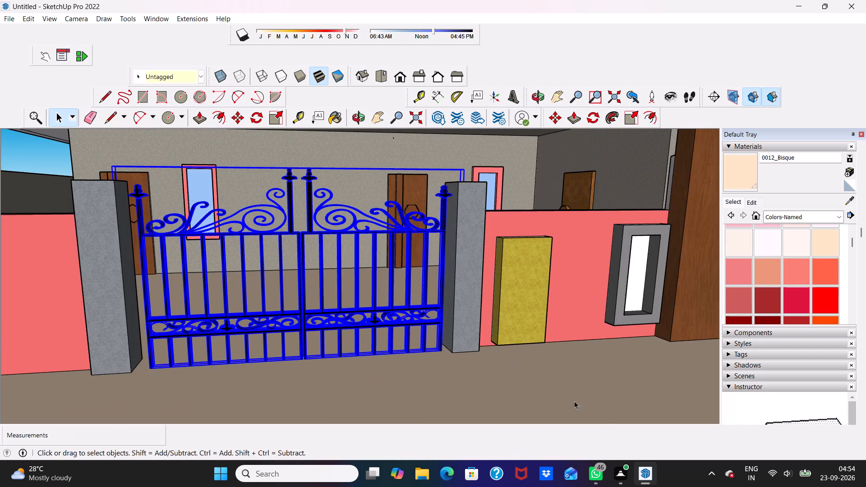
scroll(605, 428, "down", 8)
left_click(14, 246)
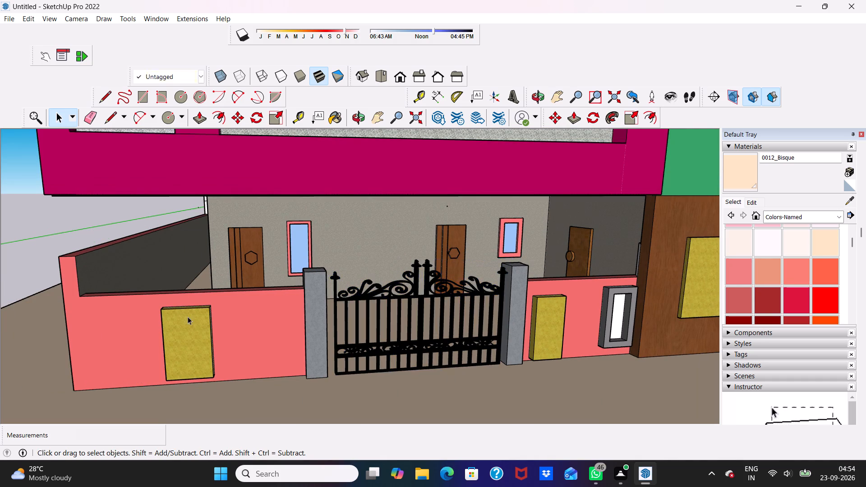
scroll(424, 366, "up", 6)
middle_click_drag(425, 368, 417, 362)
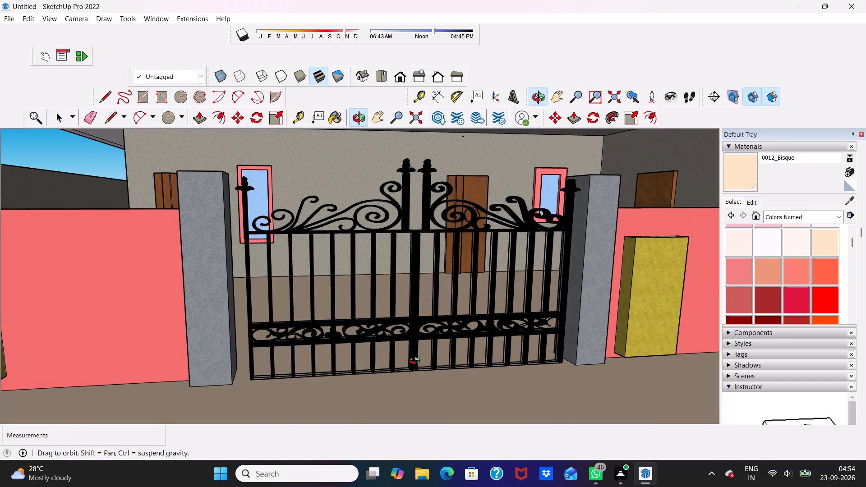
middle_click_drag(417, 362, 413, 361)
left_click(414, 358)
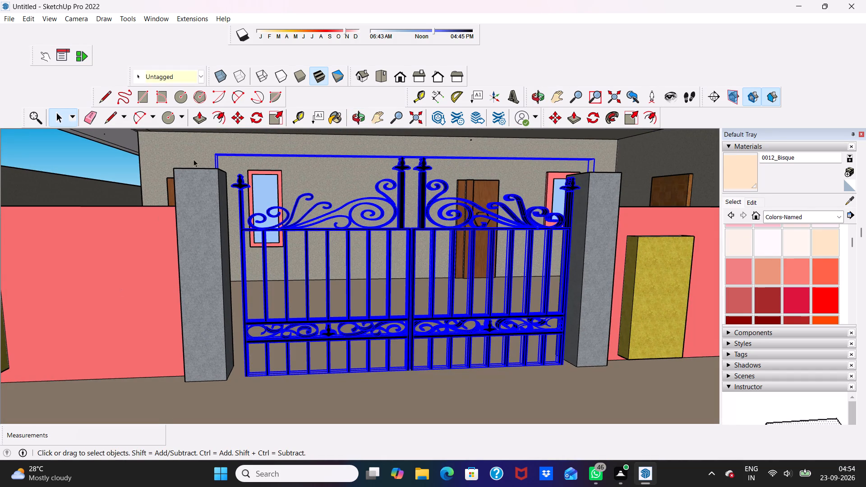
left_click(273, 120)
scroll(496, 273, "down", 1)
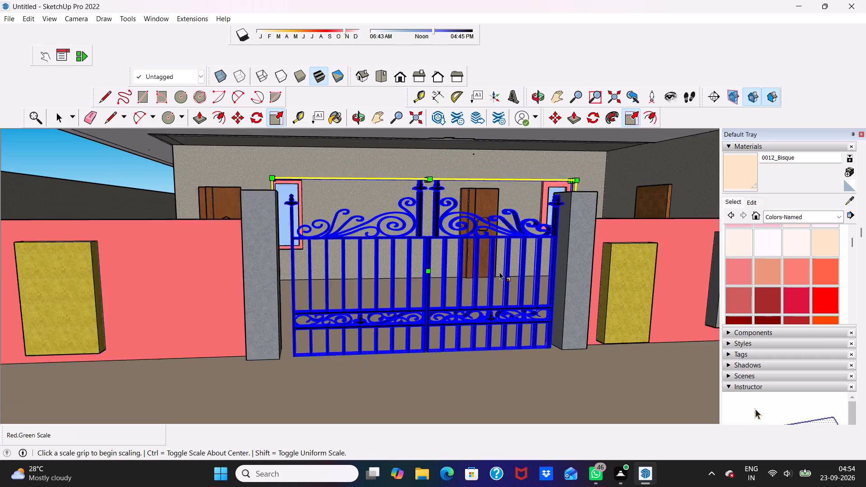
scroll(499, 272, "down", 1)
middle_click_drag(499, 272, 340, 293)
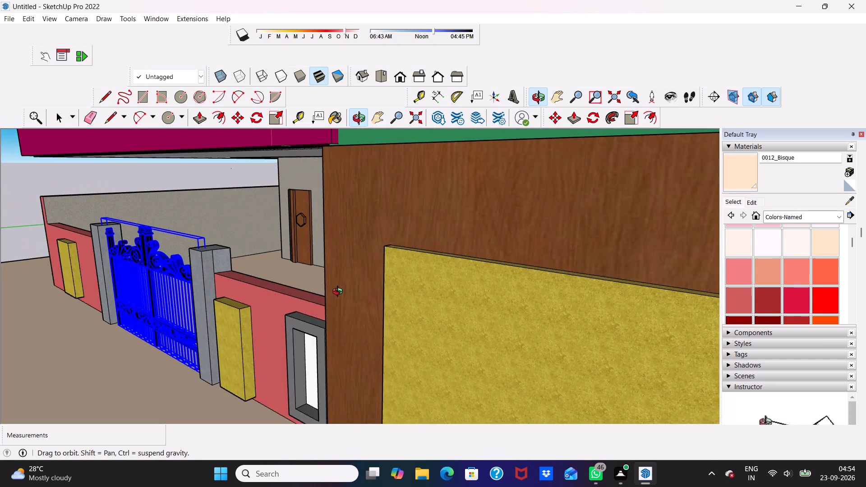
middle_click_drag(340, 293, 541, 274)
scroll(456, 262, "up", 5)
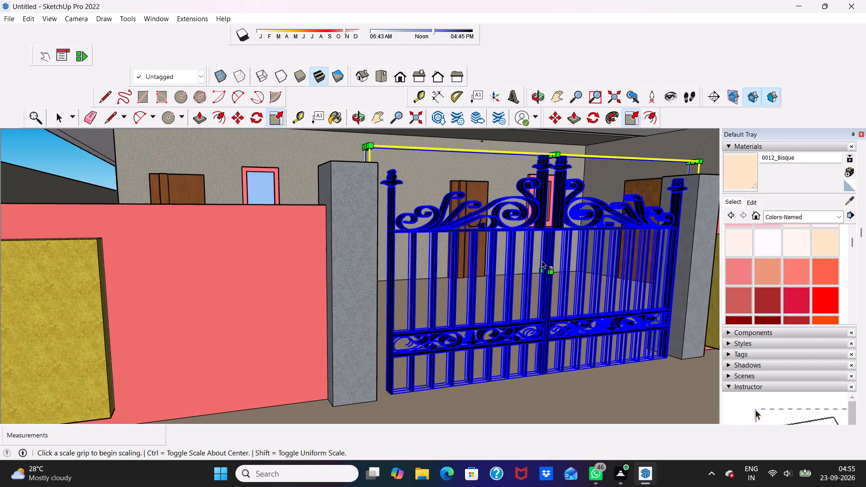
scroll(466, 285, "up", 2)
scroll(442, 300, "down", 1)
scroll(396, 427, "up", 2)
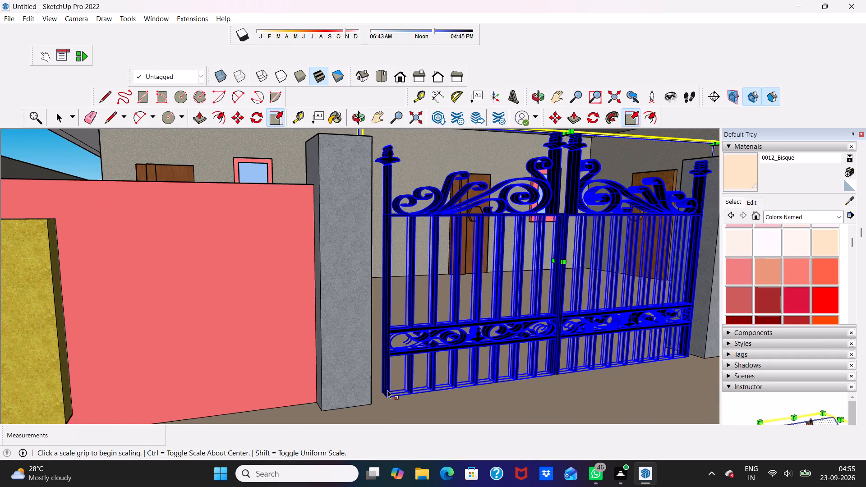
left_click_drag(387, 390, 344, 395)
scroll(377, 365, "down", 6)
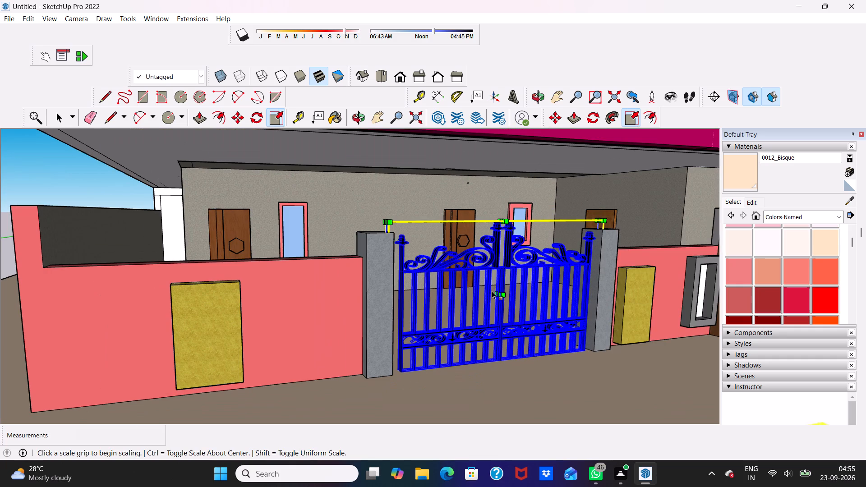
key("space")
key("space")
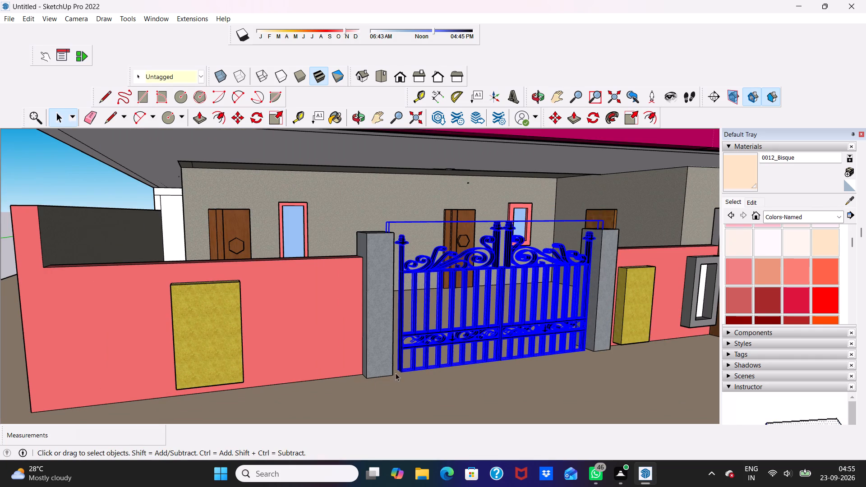
Examine the deselected gate's fit between the two grey pillars up close, from an angle, and within the whole front facade.
middle_click_drag(396, 373, 325, 372)
scroll(324, 356, "down", 5)
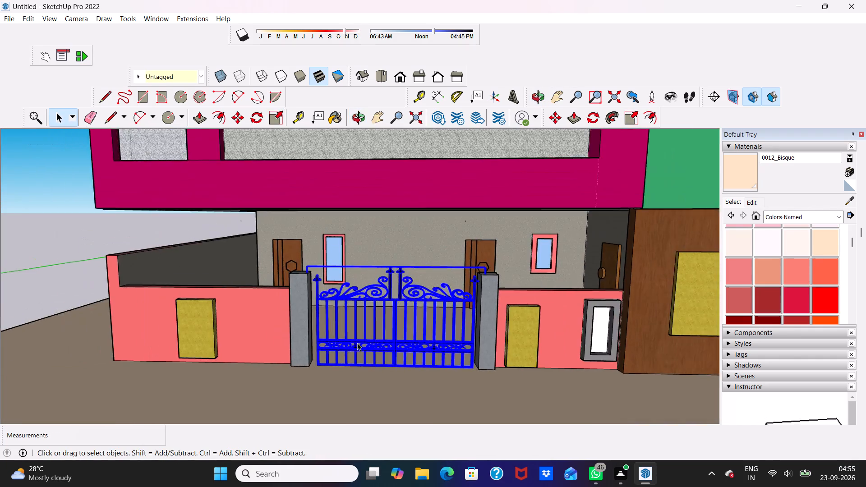
scroll(357, 343, "down", 4)
left_click_drag(173, 285, 166, 282)
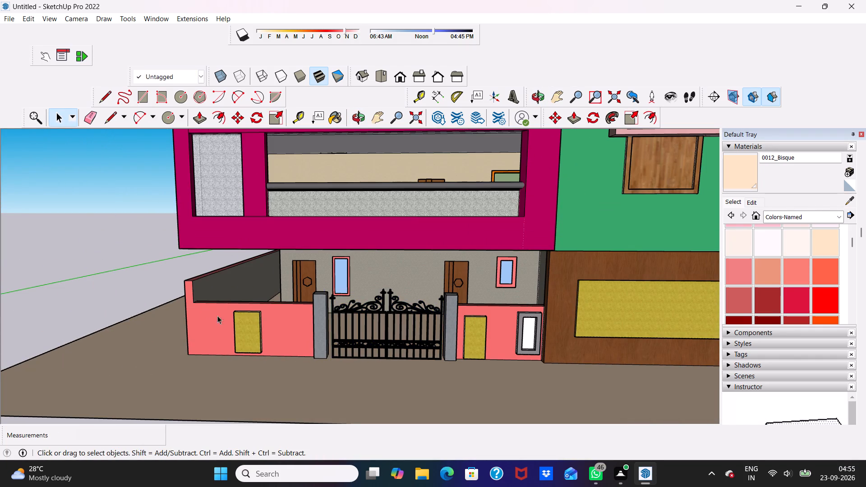
scroll(337, 359, "up", 13)
scroll(353, 343, "down", 1)
middle_click_drag(353, 343, 364, 335)
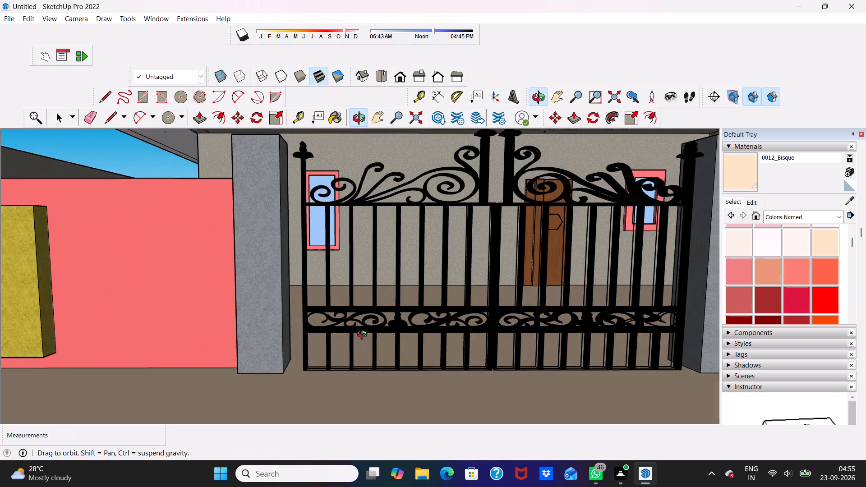
middle_click_drag(364, 335, 263, 340)
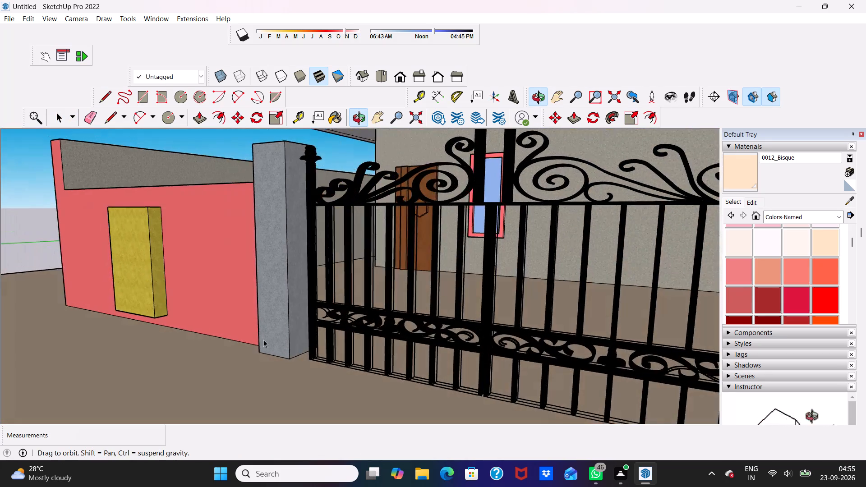
middle_click_drag(263, 340, 259, 345)
scroll(276, 331, "up", 1)
scroll(325, 330, "down", 12)
middle_click_drag(544, 260, 651, 275)
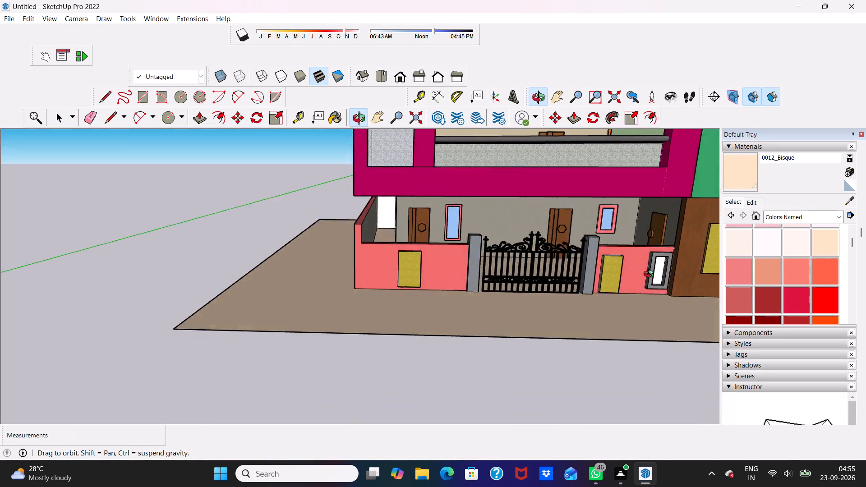
middle_click_drag(651, 275, 616, 258)
scroll(581, 262, "down", 5)
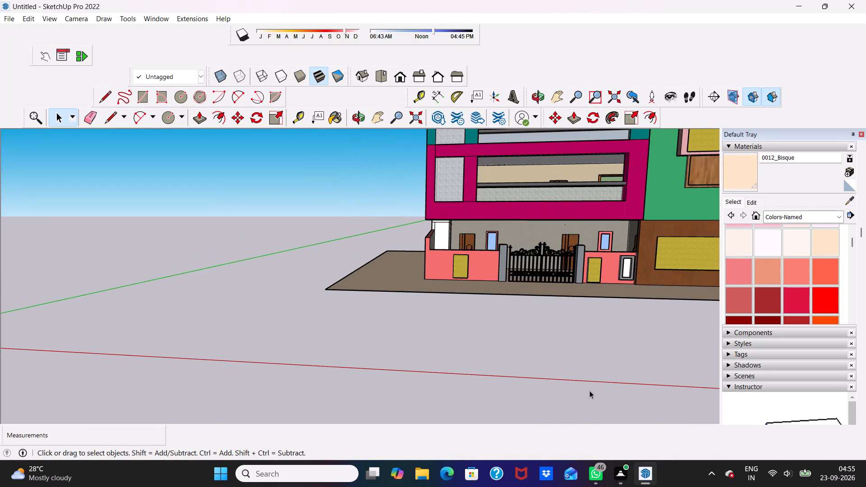
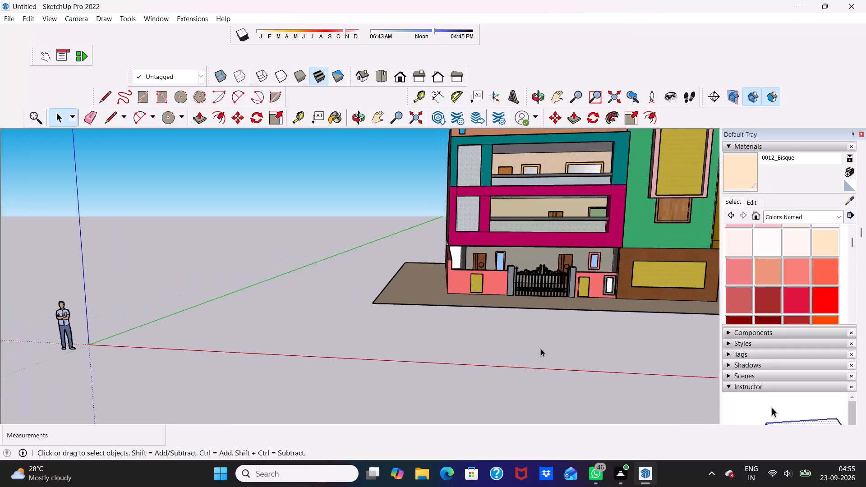
Paint the white end-wall faces of the ground-floor side passage and the adjoining ceiling strip with 0017_IndianRed.
middle_click_drag(602, 297, 550, 324)
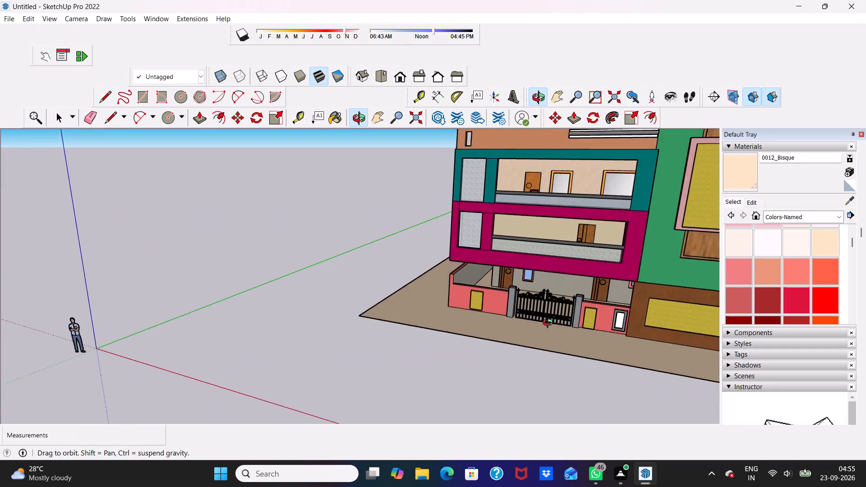
middle_click_drag(550, 324, 571, 311)
scroll(571, 308, "up", 4)
scroll(547, 318, "down", 4)
middle_click_drag(537, 316, 645, 284)
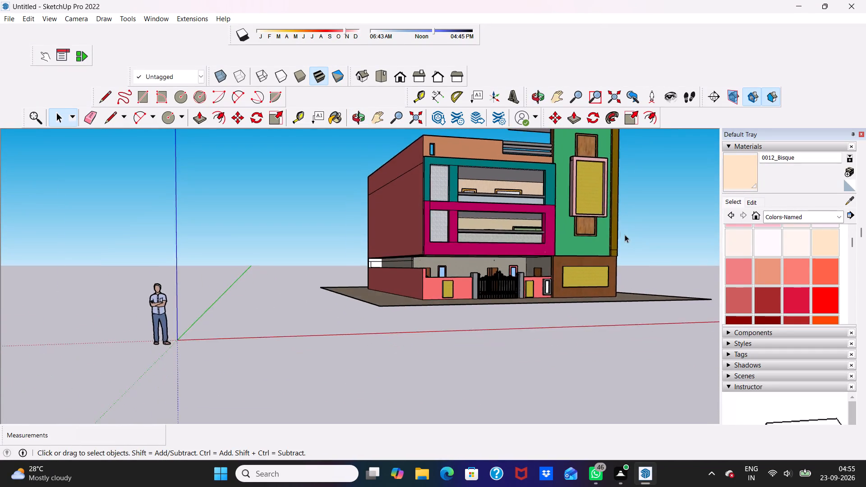
scroll(616, 228, "up", 6)
scroll(401, 317, "up", 3)
middle_click_drag(216, 325, 369, 287)
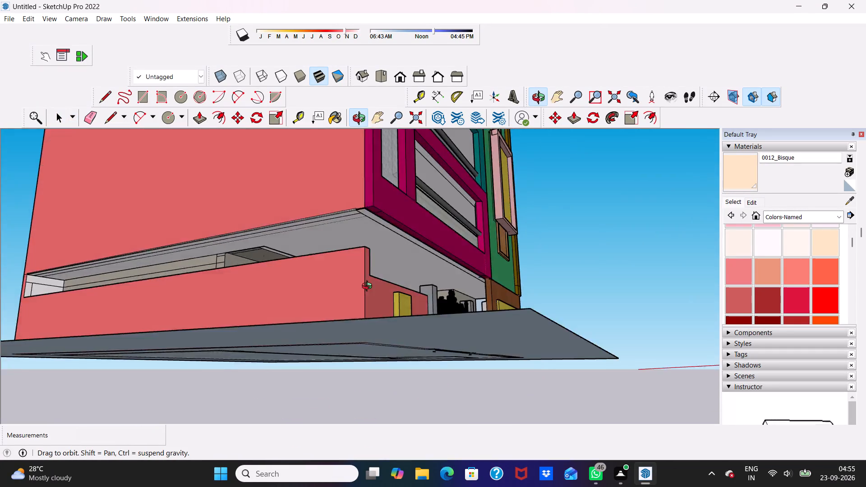
middle_click_drag(369, 287, 328, 311)
scroll(236, 265, "up", 5)
middle_click_drag(179, 317, 117, 328)
scroll(146, 278, "up", 4)
scroll(149, 282, "down", 1)
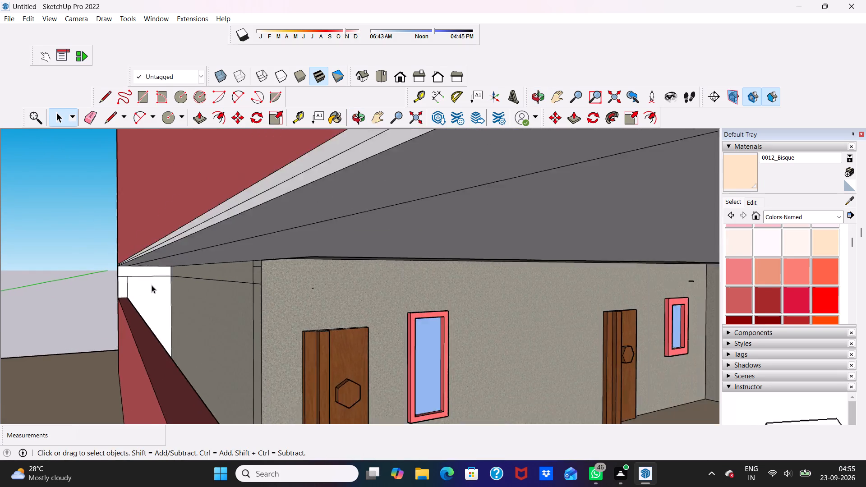
scroll(152, 285, "down", 4)
scroll(608, 314, "down", 1)
left_click(726, 300)
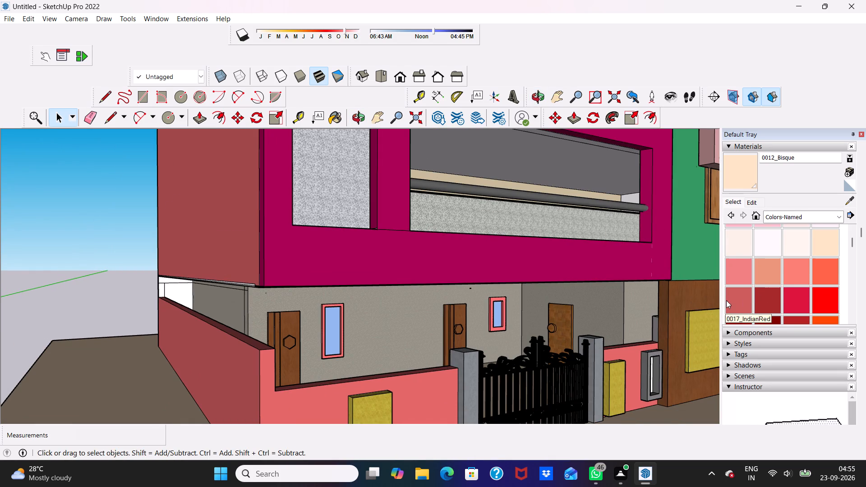
scroll(368, 310, "up", 4)
left_click(138, 299)
scroll(119, 277, "up", 5)
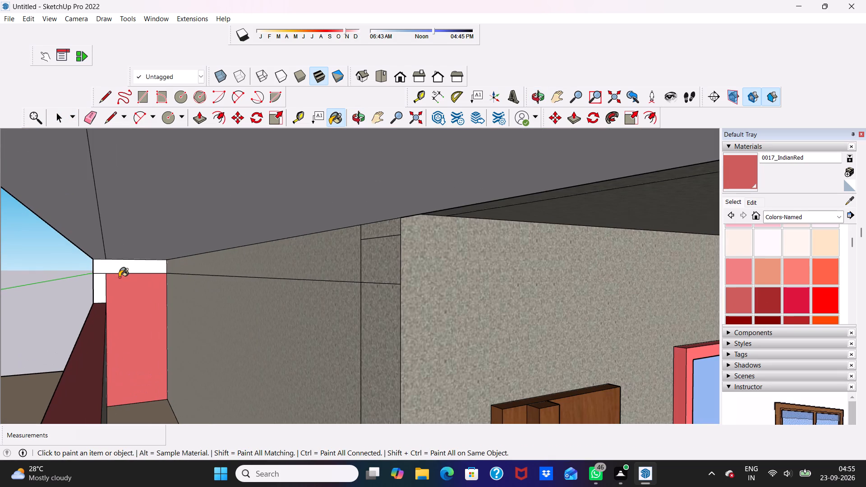
left_click(123, 269)
left_click(97, 292)
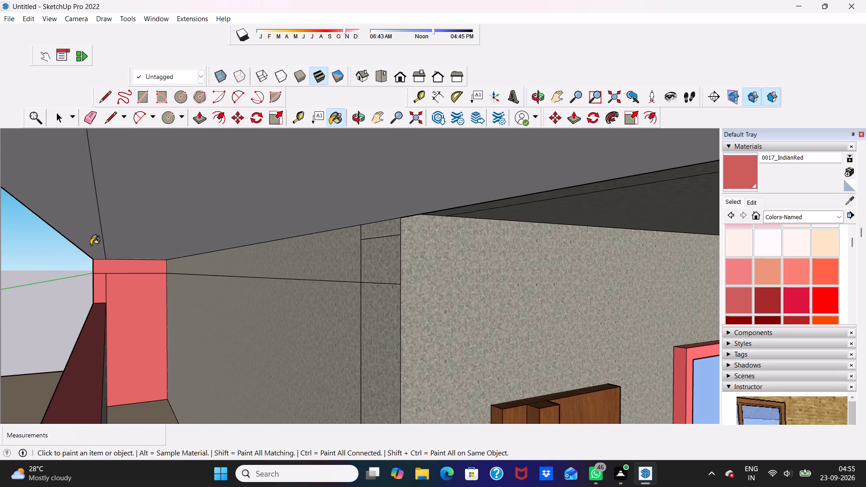
left_click(90, 244)
Paint the upper light strip along the bottom edge of the side overhang with 0017_IndianRed.
scroll(281, 283, "down", 2)
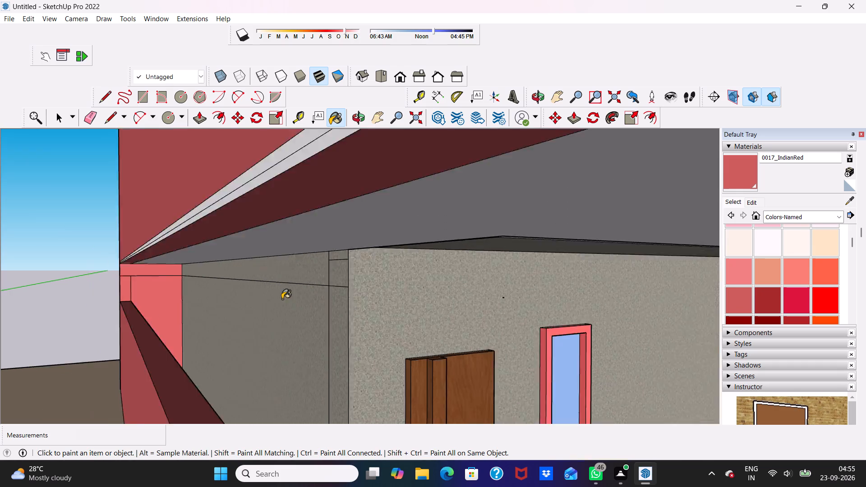
scroll(282, 299, "down", 12)
scroll(311, 299, "up", 4)
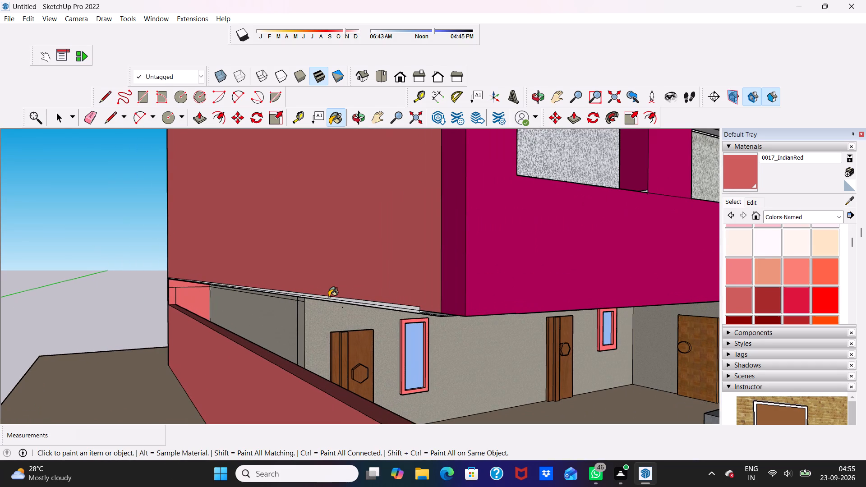
left_click(329, 297)
scroll(334, 296, "up", 6)
left_click(351, 303)
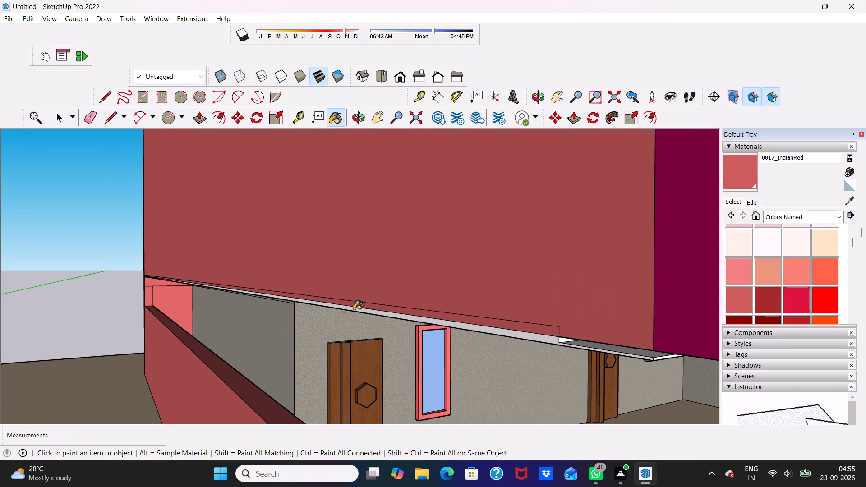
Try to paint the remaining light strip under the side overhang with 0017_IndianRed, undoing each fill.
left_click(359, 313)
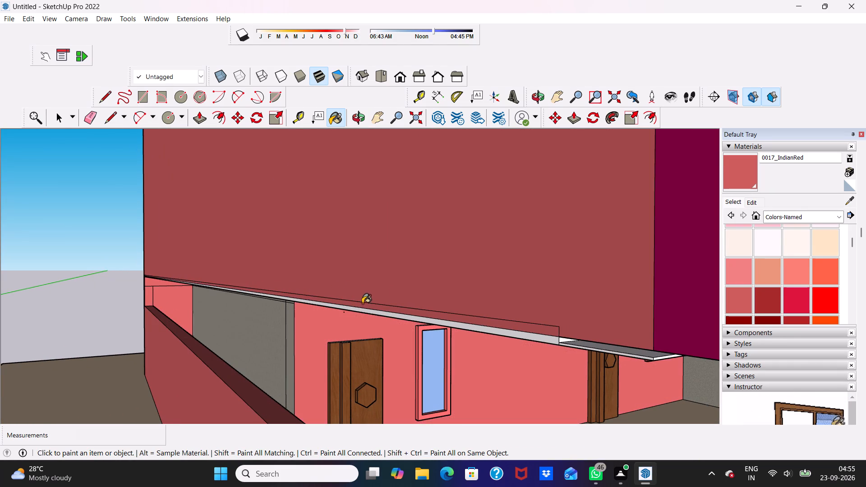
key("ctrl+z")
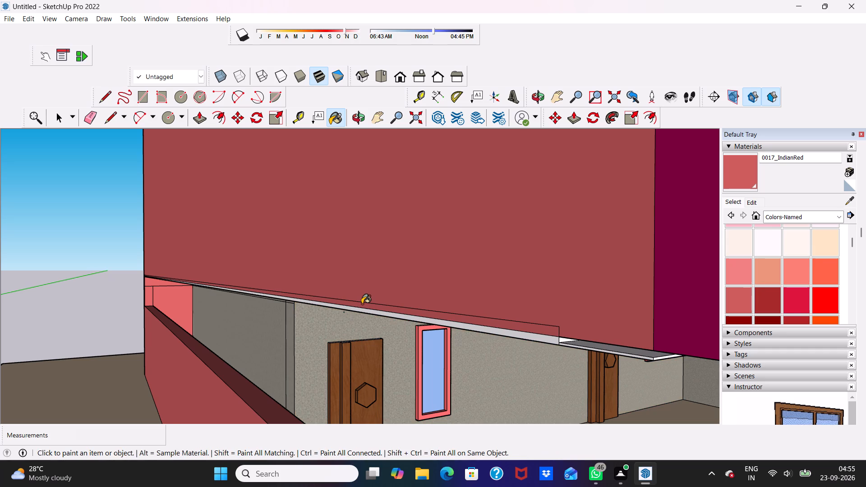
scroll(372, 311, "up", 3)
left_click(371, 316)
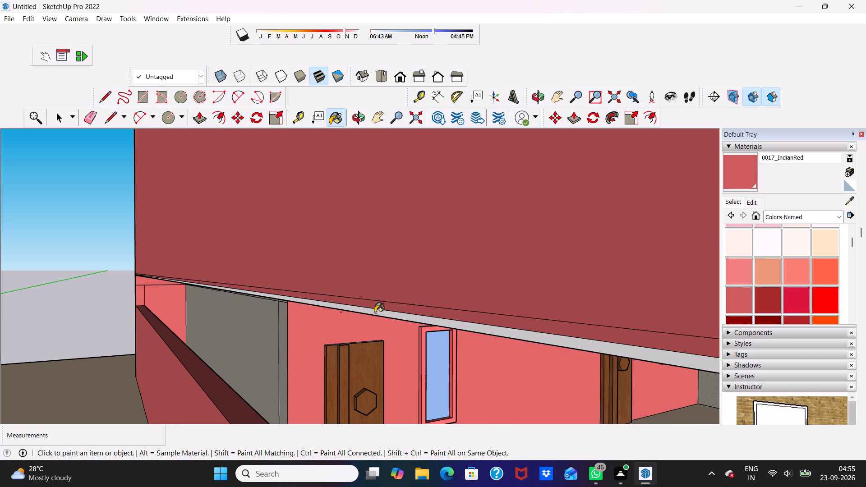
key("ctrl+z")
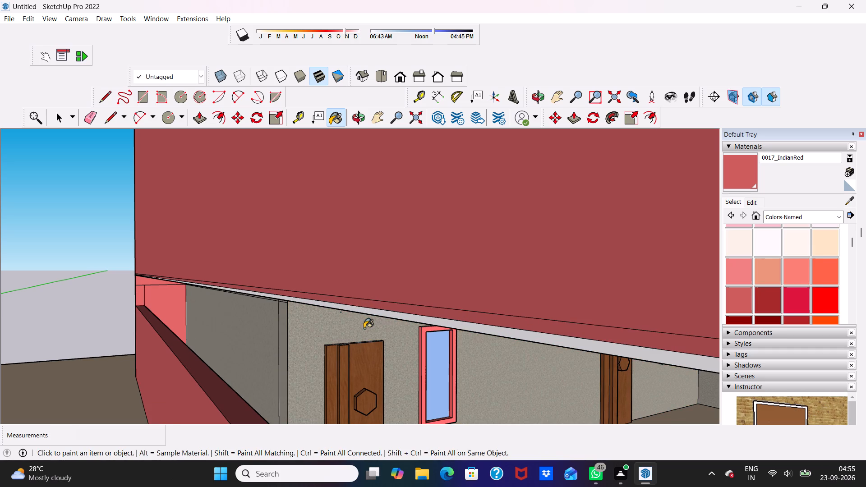
Paint the remaining light strip beneath the side overhang with 0017_IndianRed.
scroll(443, 311, "up", 3)
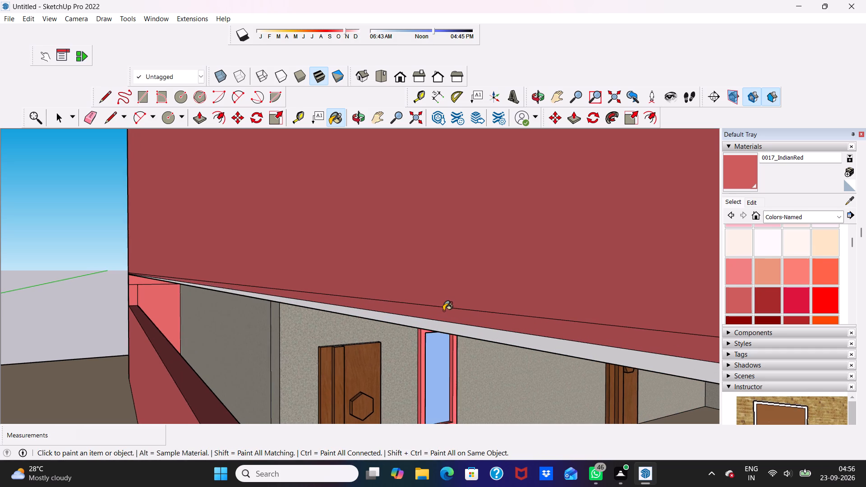
scroll(443, 311, "up", 2)
left_click(449, 335)
Examine the painted side wall and the front facade of the house from farther away.
scroll(450, 334, "down", 5)
scroll(476, 268, "down", 9)
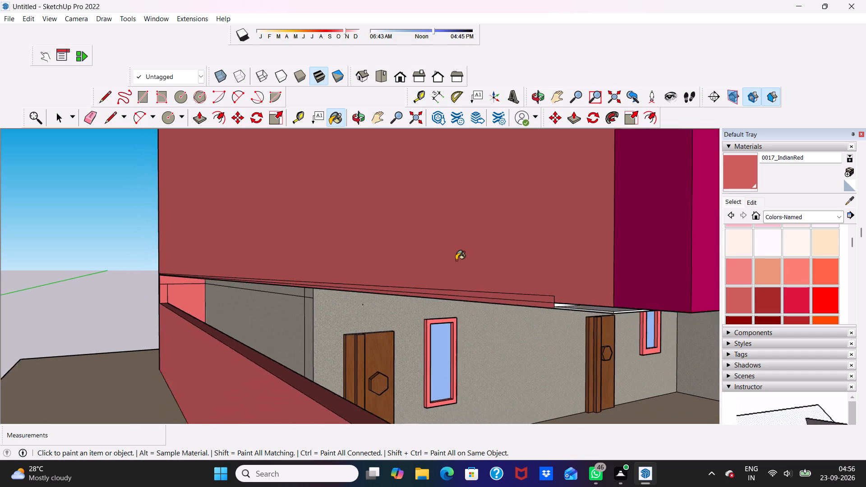
scroll(456, 260, "down", 7)
scroll(539, 267, "down", 8)
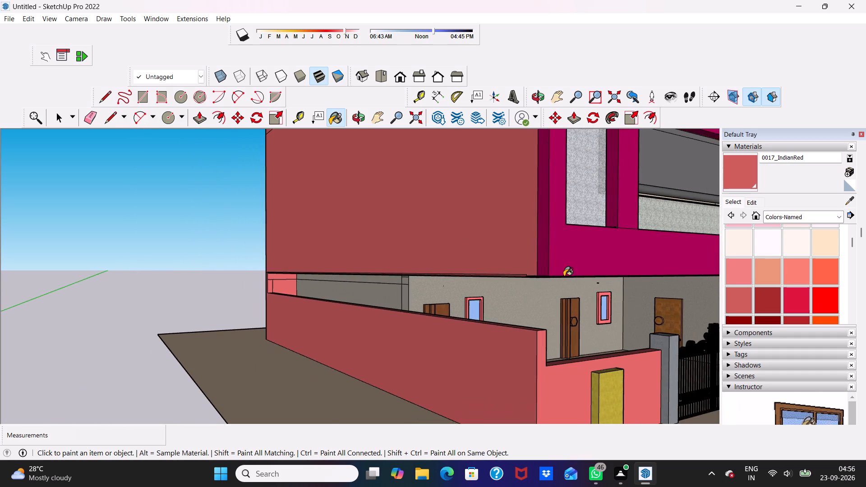
middle_click_drag(564, 276, 465, 279)
scroll(465, 279, "up", 1)
scroll(460, 276, "down", 11)
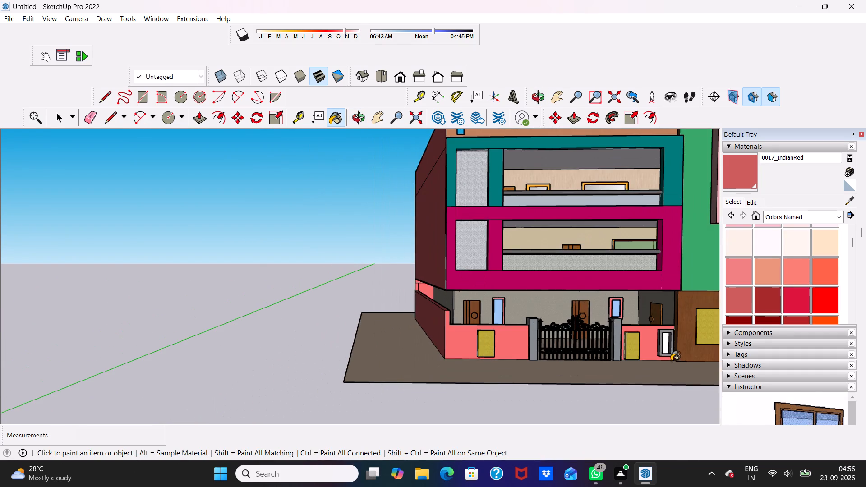
scroll(665, 357, "up", 5)
scroll(632, 344, "down", 5)
key("space")
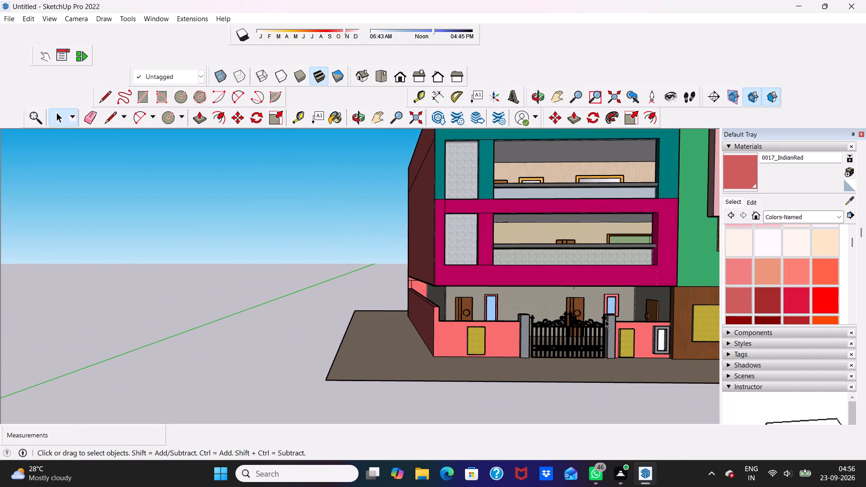
Open 3D Warehouse and follow its Update SketchUp link to Microsoft Edge.
left_click(444, 115)
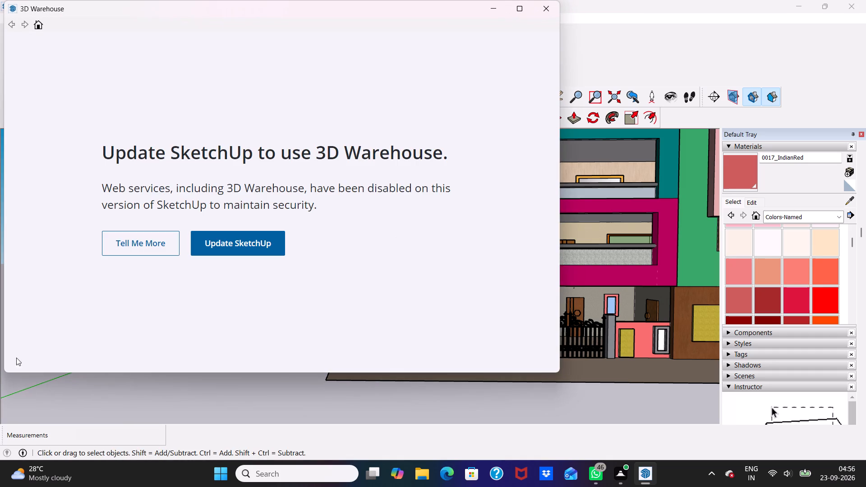
scroll(184, 288, "up", 2)
left_click(217, 251)
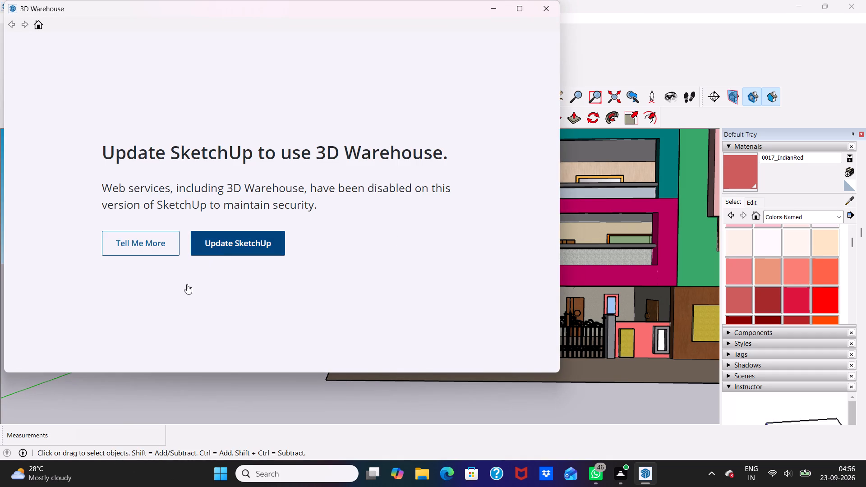
Find the 3D Warehouse website through the recent web search "3d warehouse" and open it.
left_click(216, 36)
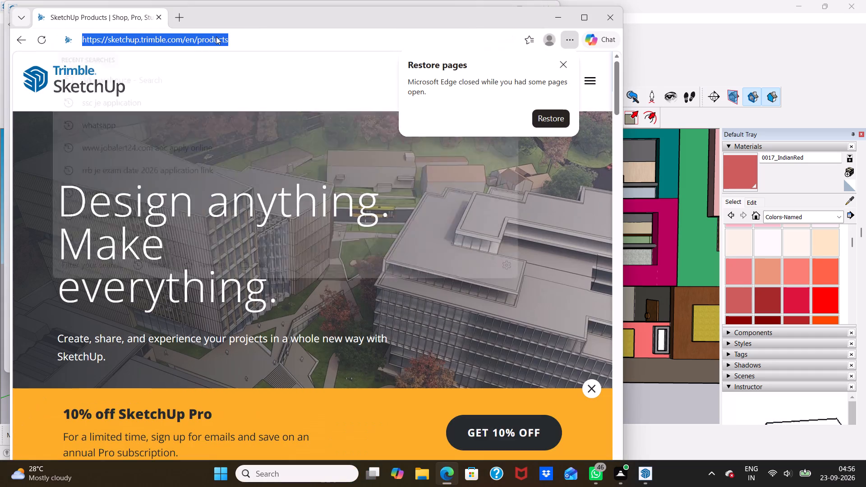
left_click(179, 106)
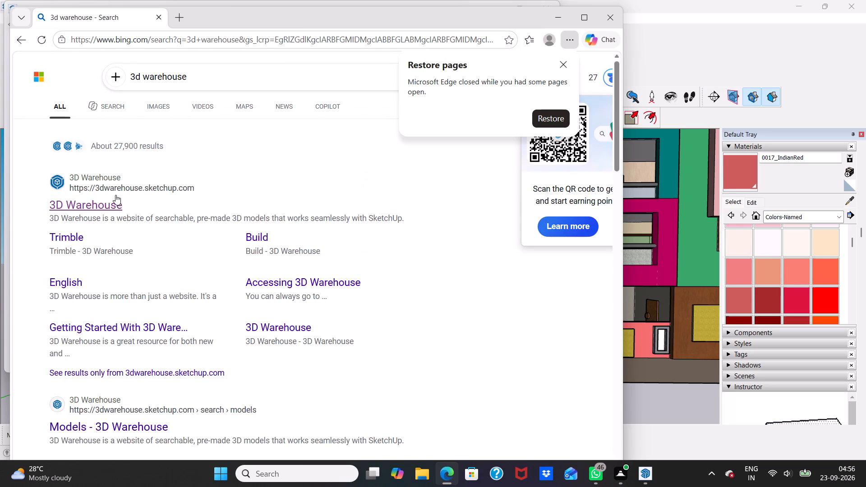
left_click(114, 203)
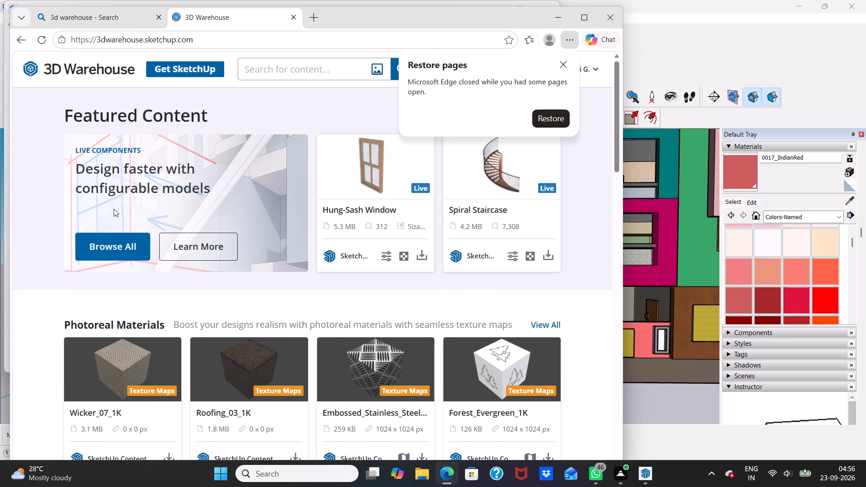
Search 3D Warehouse for "colour flowers garden".
scroll(119, 247, "down", 5)
scroll(184, 247, "up", 5)
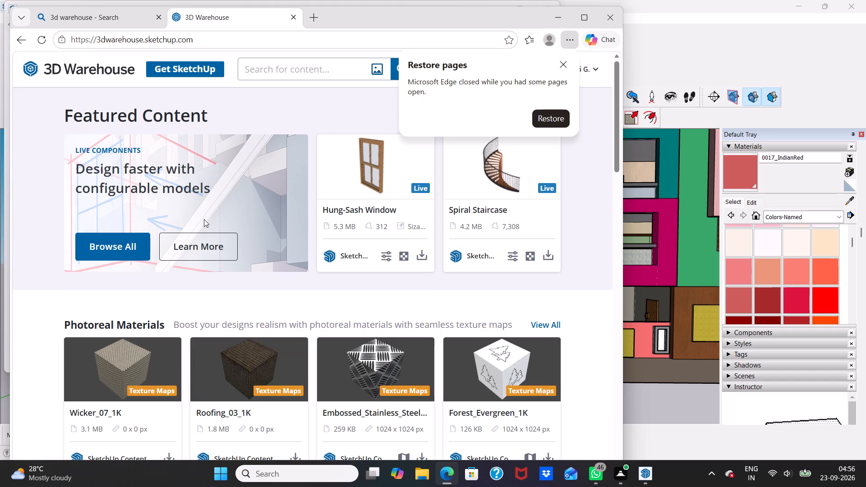
left_click(345, 66)
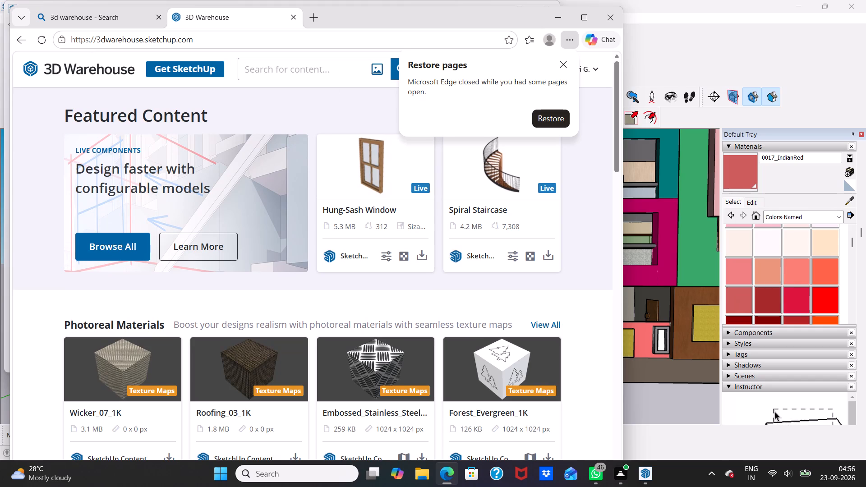
type("colour")
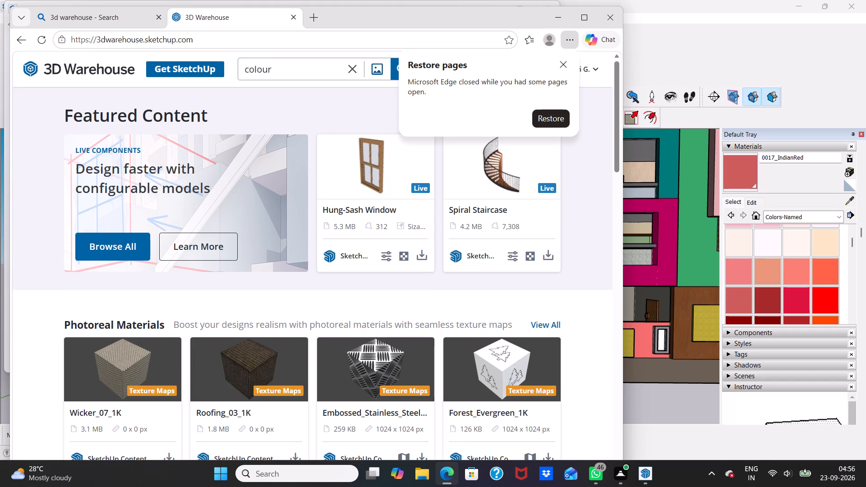
key("space")
type("flowers garden")
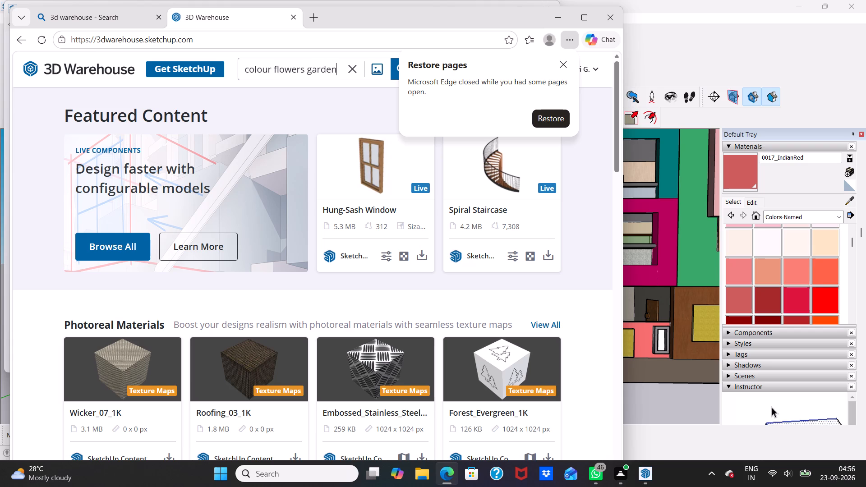
left_click(393, 69)
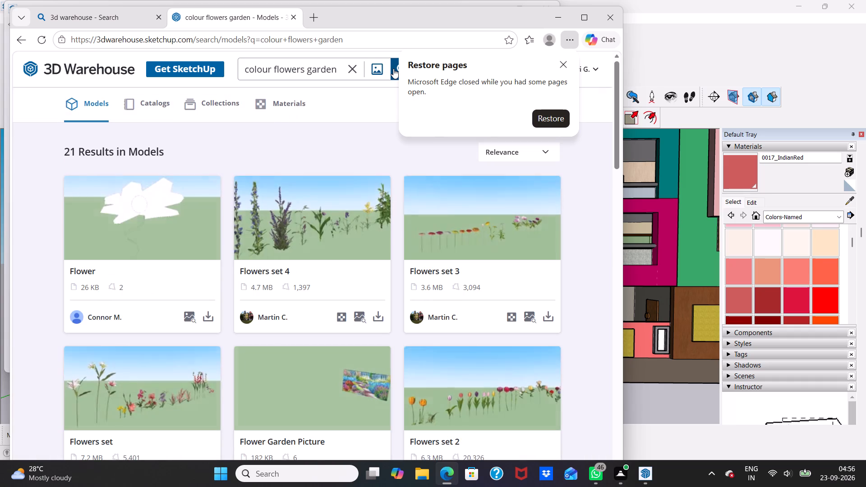
Look through the model search results for flowers suited to the house's garden.
scroll(393, 69, "down", 6)
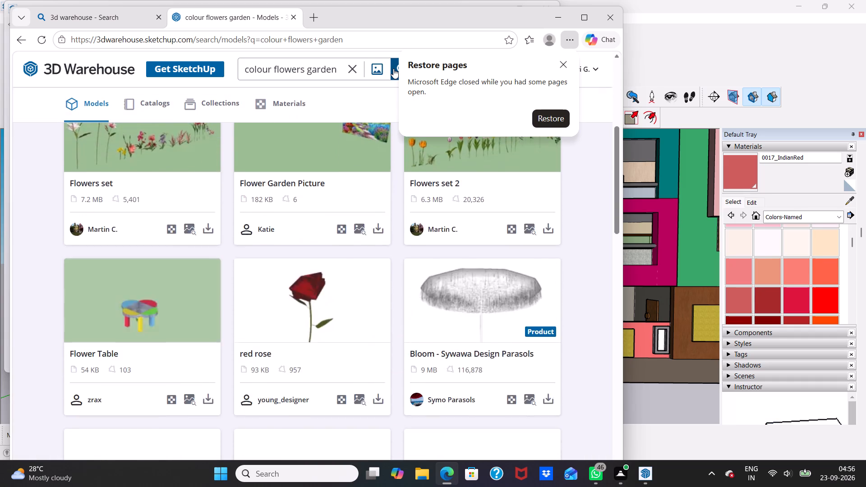
scroll(393, 69, "down", 13)
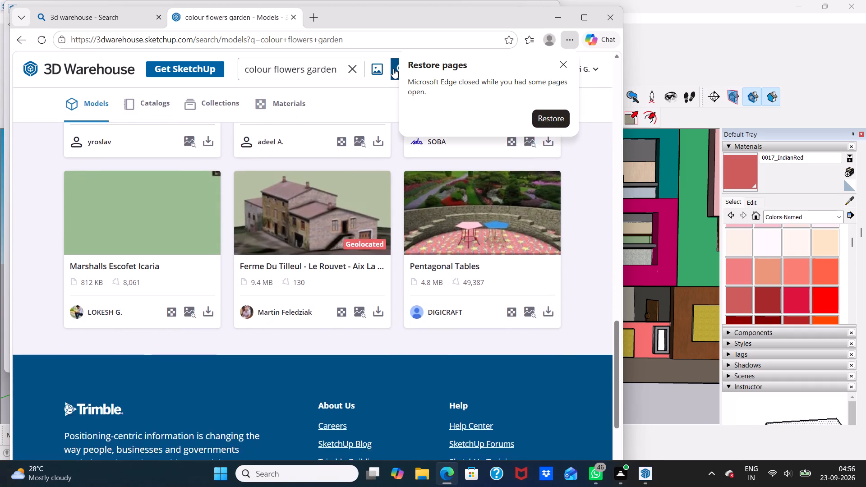
scroll(393, 69, "down", 2)
scroll(393, 69, "up", 5)
scroll(393, 69, "down", 15)
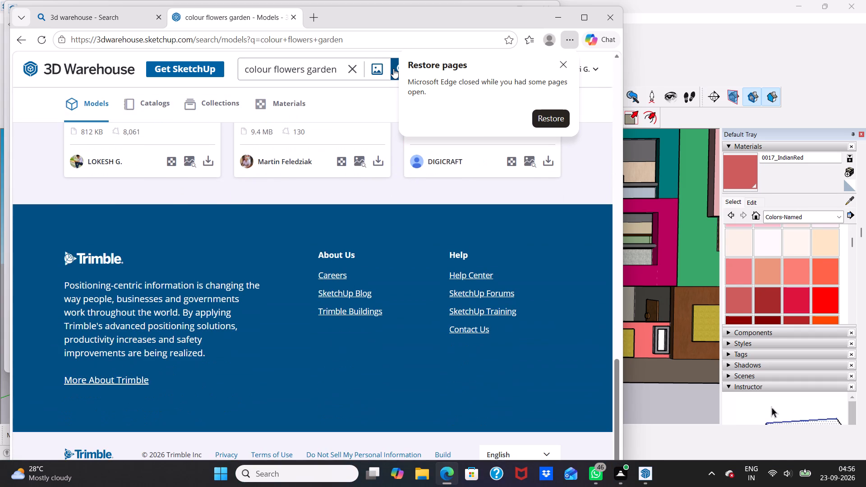
scroll(393, 69, "up", 3)
scroll(393, 69, "down", 2)
scroll(393, 69, "up", 7)
scroll(393, 69, "up", 16)
scroll(393, 69, "down", 1)
scroll(393, 69, "up", 1)
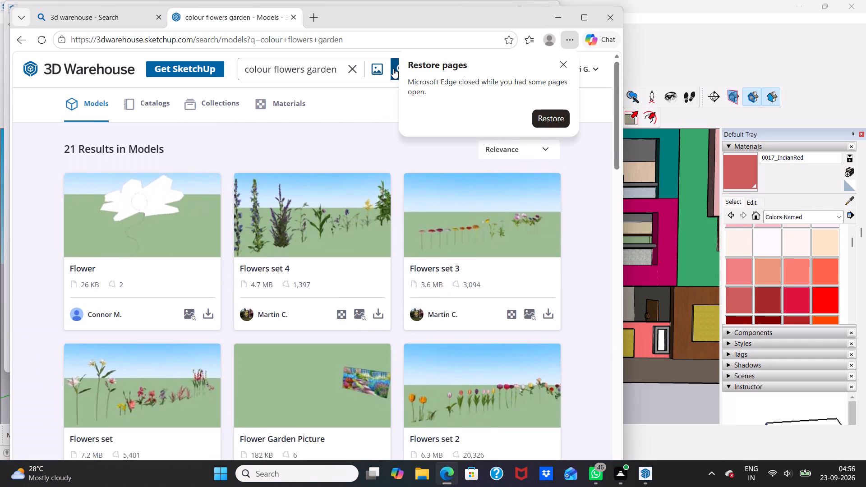
scroll(393, 69, "up", 2)
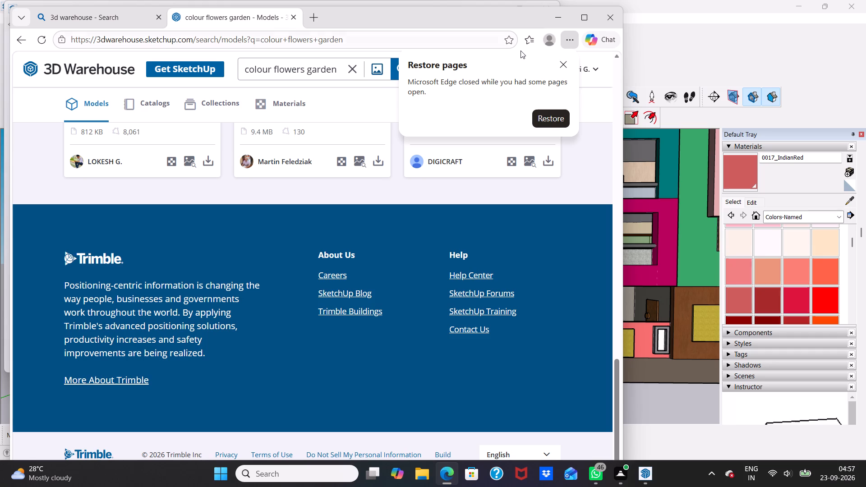
Shorten the 3D Warehouse search to "colour flowers", run it and load more of the model results.
left_click(567, 61)
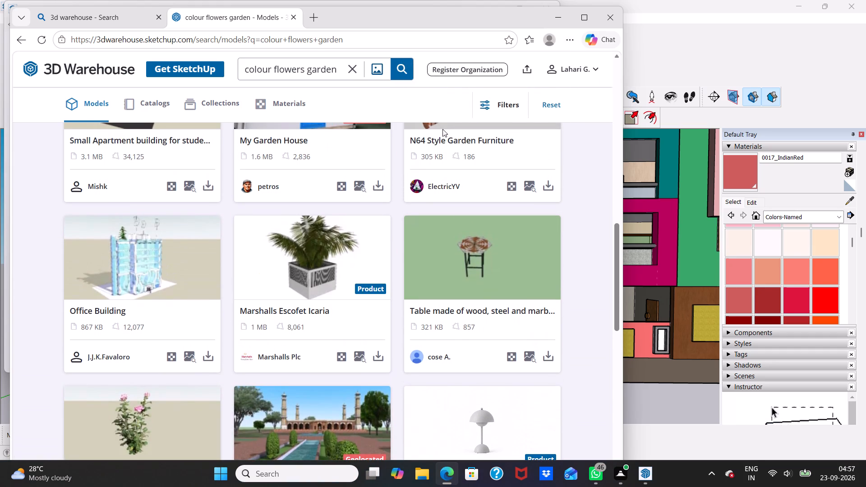
key("BackSpace")
key("BackSpace")
key("BackSpace")
key("BackSpace")
key("BackSpace")
key("BackSpace")
key("BackSpace")
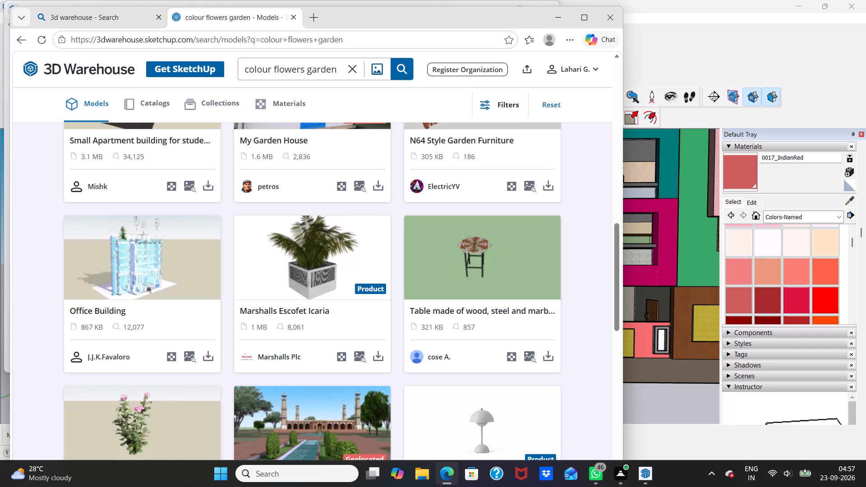
key("BackSpace")
key("BackSpace")
key("BackSpace")
left_click(339, 72)
key("BackSpace")
key("BackSpace")
key("BackSpace")
key("BackSpace")
key("BackSpace")
key("BackSpace")
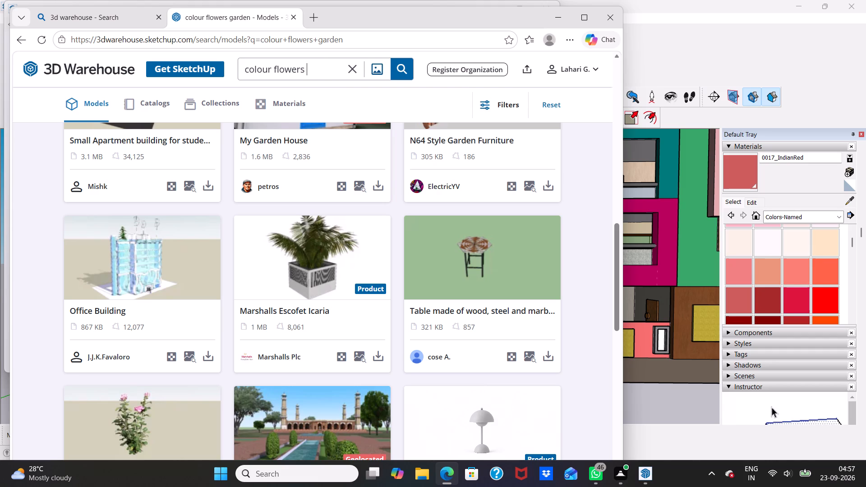
left_click(419, 69)
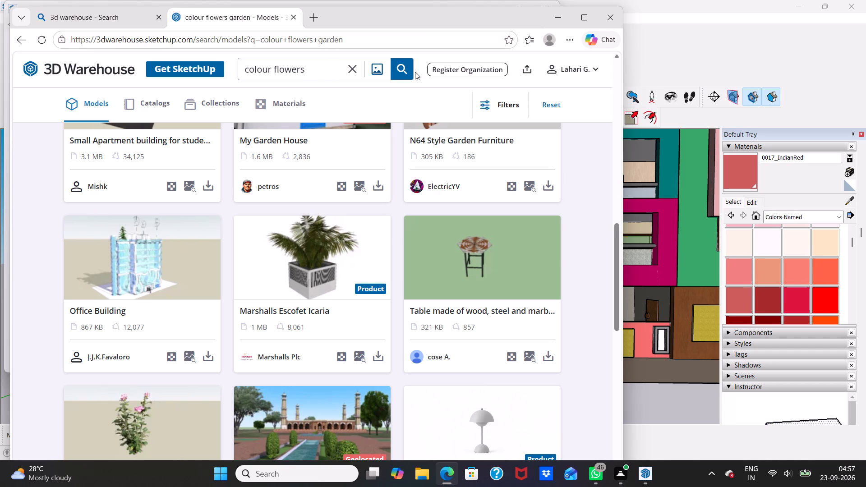
left_click(409, 74)
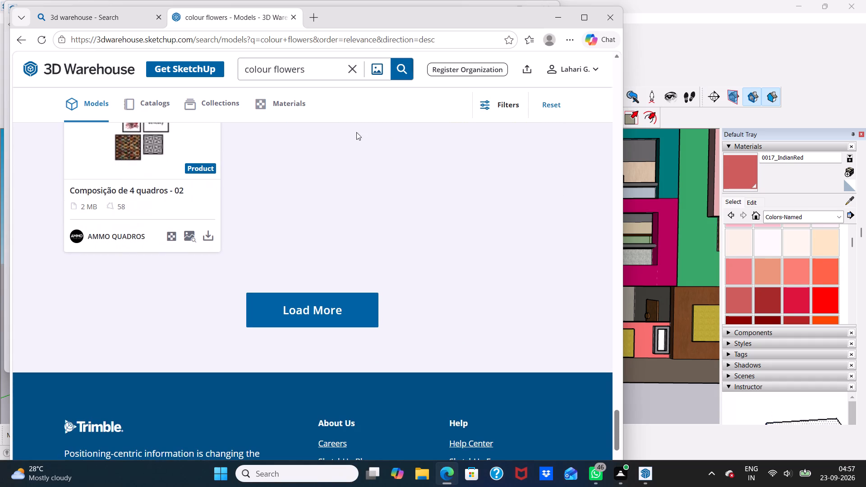
left_click(357, 308)
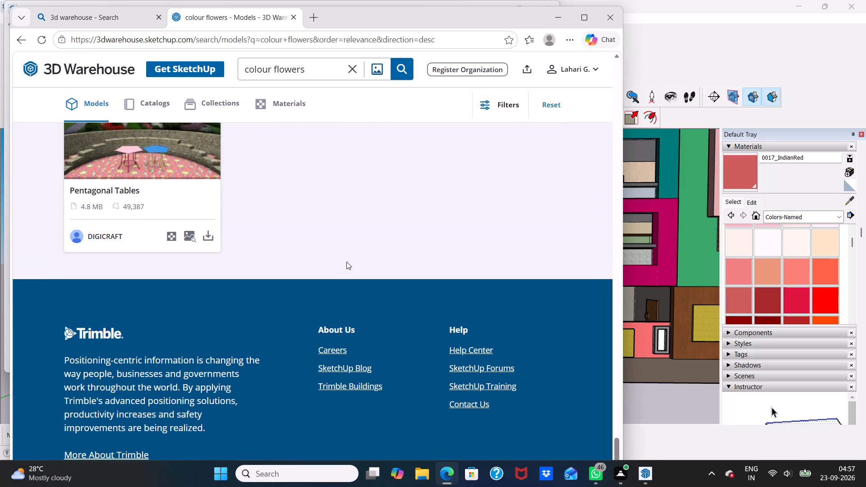
Search 3D Warehouse for "flowers".
left_click(323, 70)
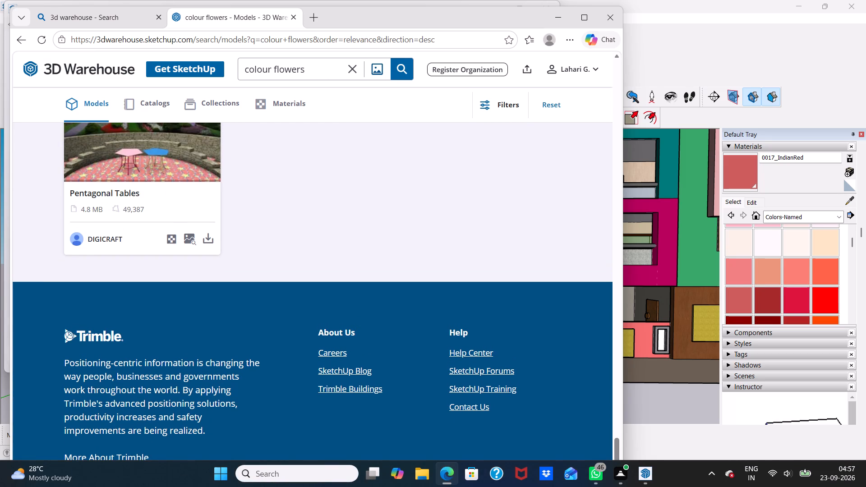
key("BackSpace")
key("BackSpace")
key("BackSpace")
key("BackSpace")
key("BackSpace")
key("BackSpace")
key("BackSpace")
key("BackSpace")
key("BackSpace")
key("BackSpace")
key("BackSpace")
key("BackSpace")
key("BackSpace")
key("BackSpace")
key("BackSpace")
key("BackSpace")
key("BackSpace")
key("BackSpace")
key("BackSpace")
key("BackSpace")
key("f")
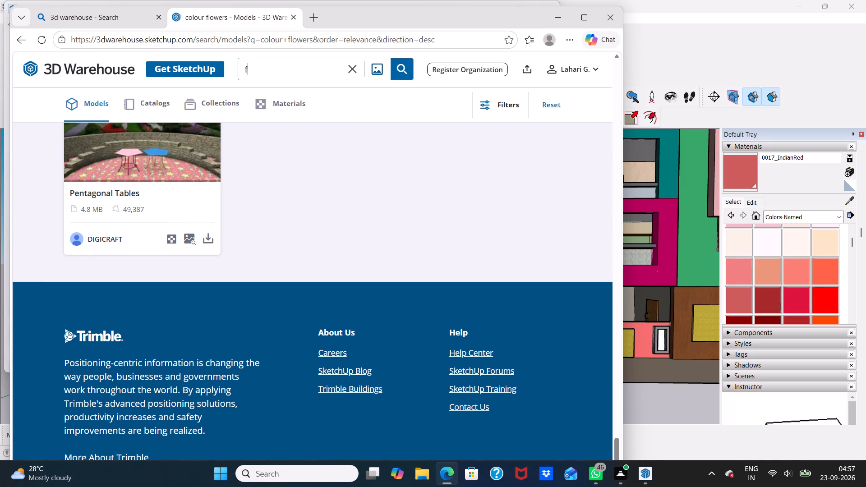
type("lp")
key("BackSpace")
key("BackSpace")
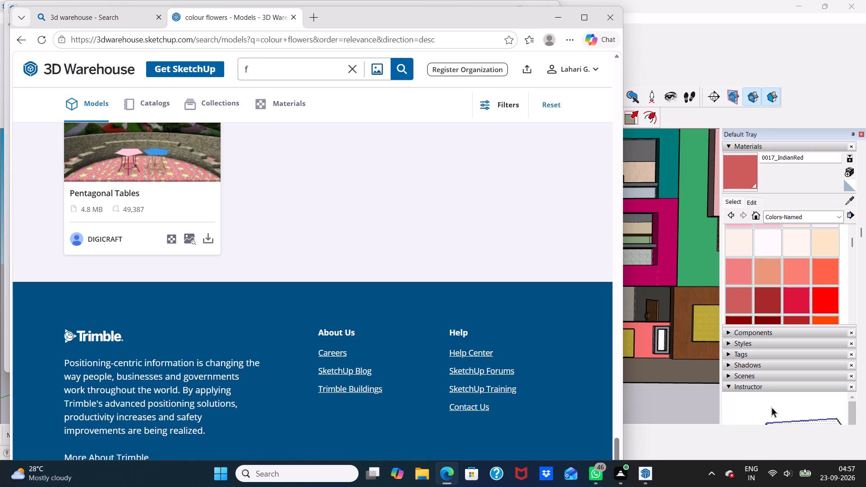
type("loewrs")
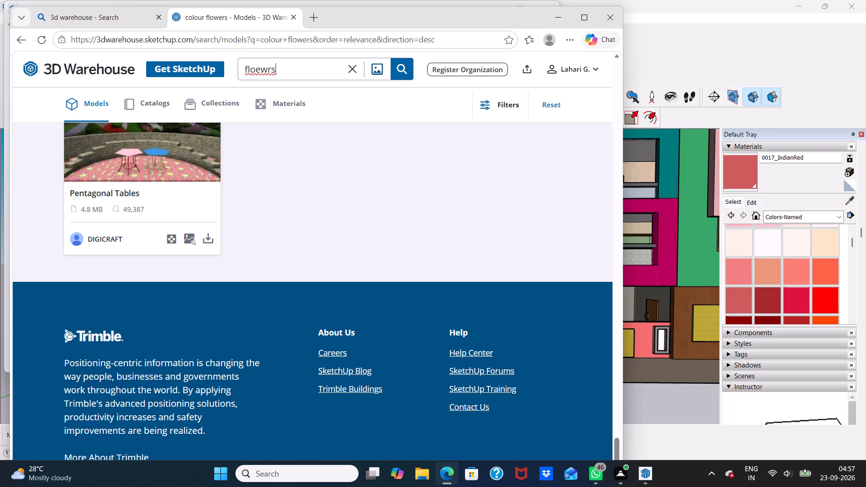
key("BackSpace")
key("BackSpace")
key("BackSpace")
key("BackSpace")
key("BackSpace")
key("0")
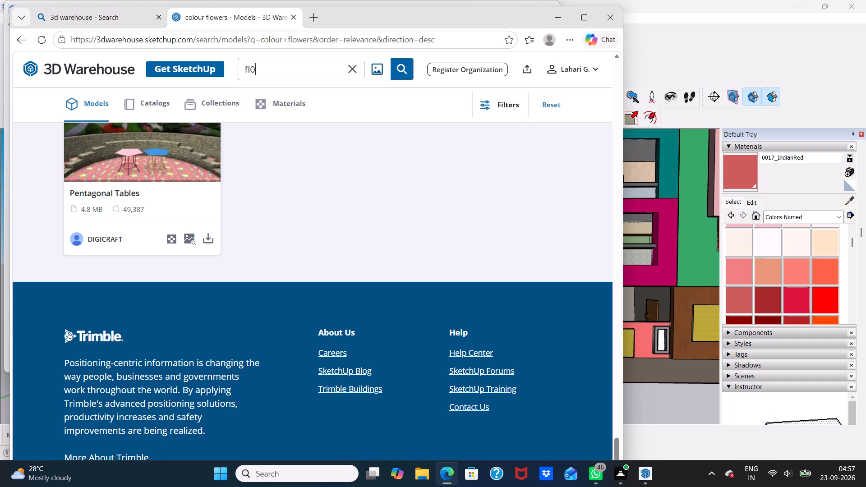
key("BackSpace")
type("owers")
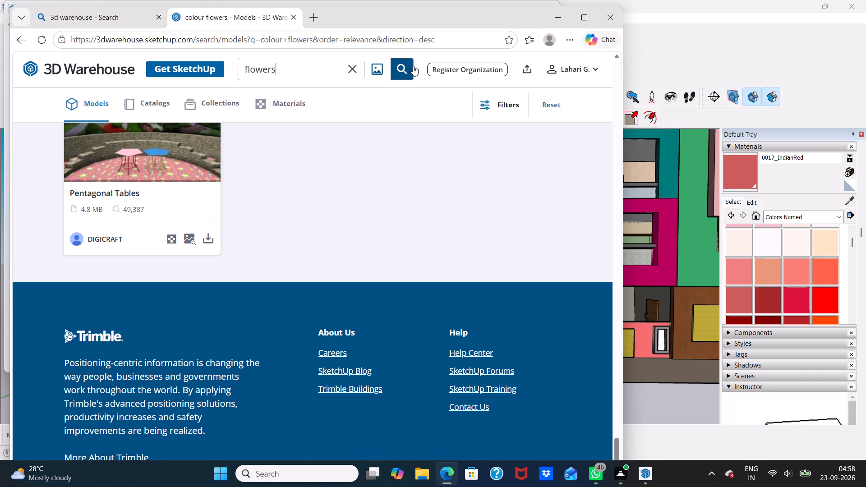
left_click(413, 66)
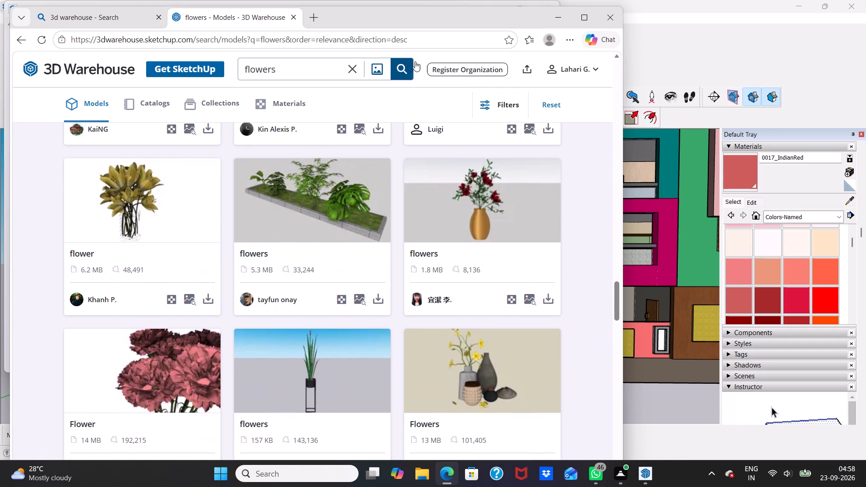
Download the 5.3 MB "flowers" model of a long planter bed with green plants as a SketchUp file.
left_click(380, 295)
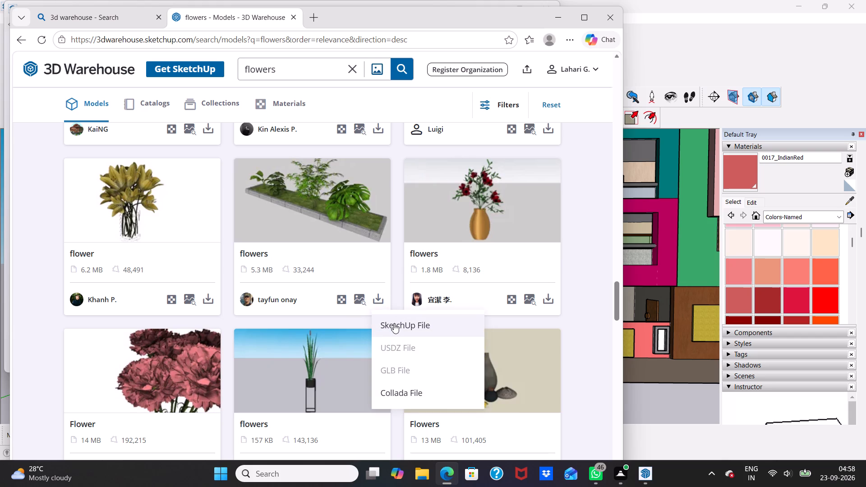
left_click(394, 323)
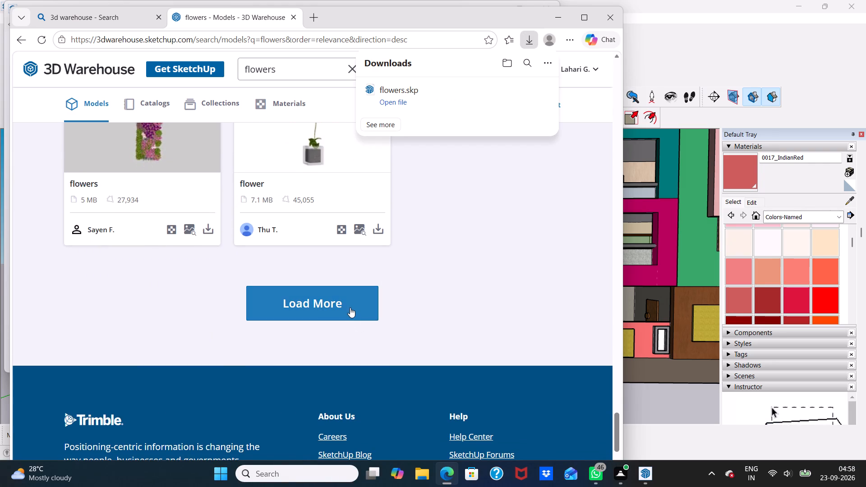
Load more flower results and download the 733 KB "FLOWERS" model with white blooms in a long metal planter as a SketchUp file.
left_click(350, 308)
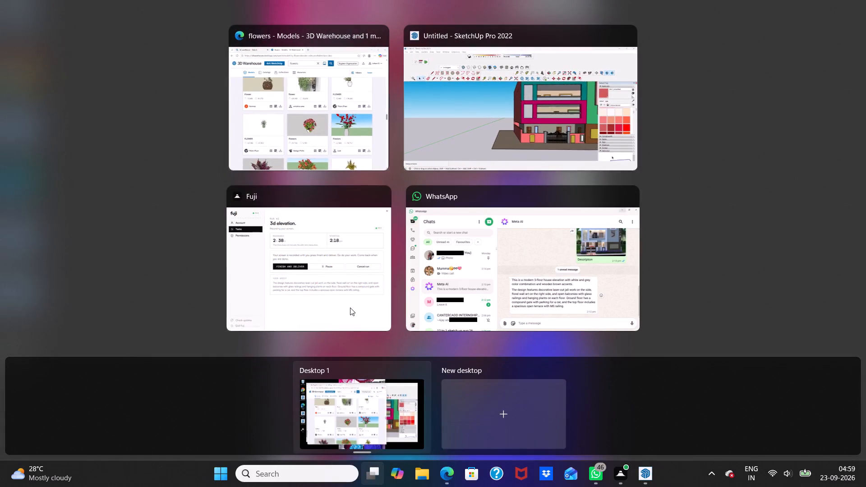
left_click(283, 143)
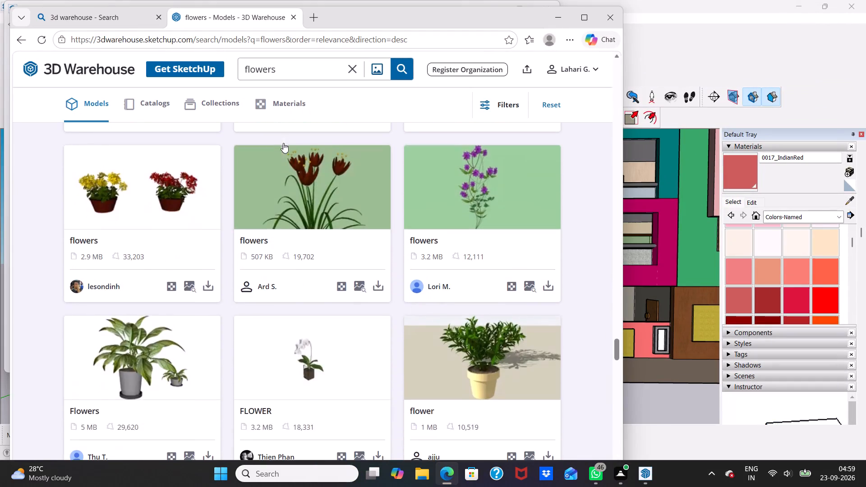
left_click(290, 91)
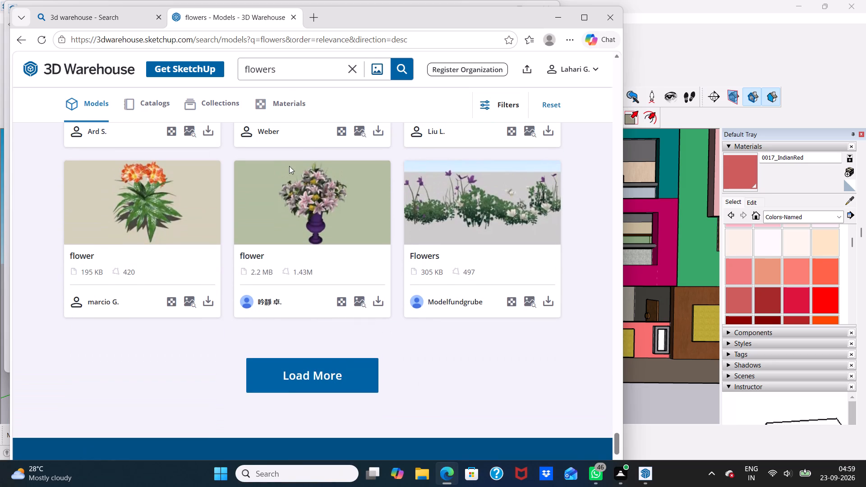
left_click(313, 380)
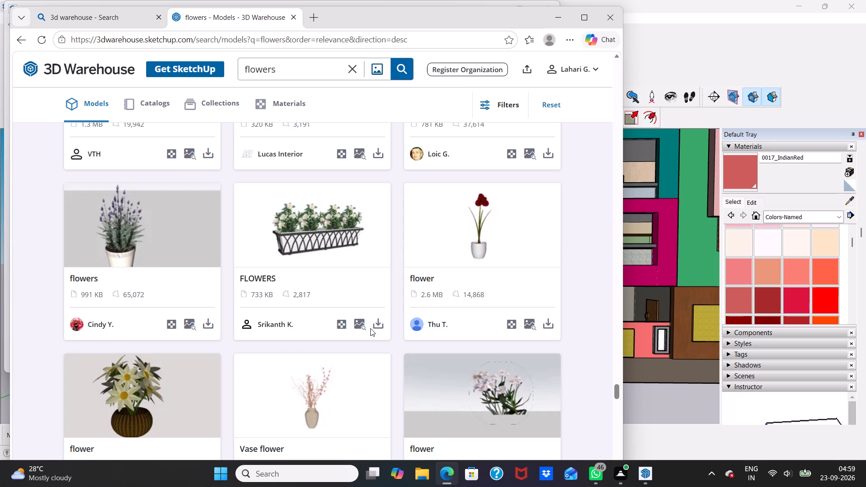
left_click(381, 324)
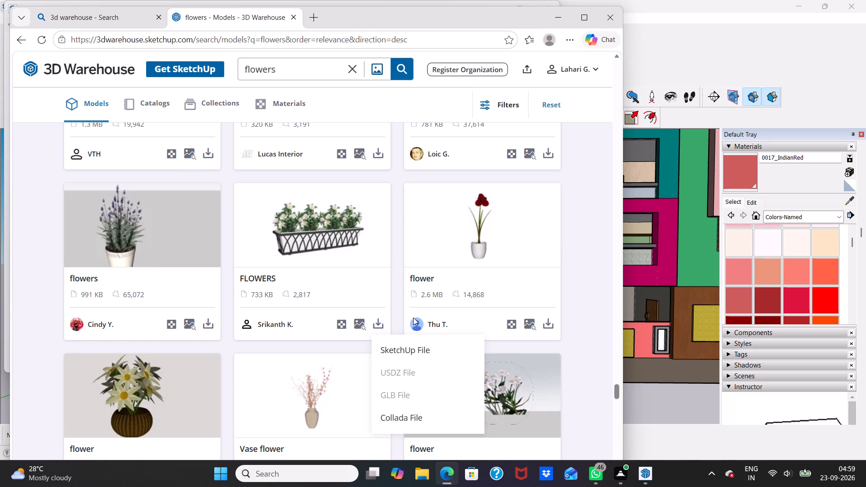
left_click(419, 349)
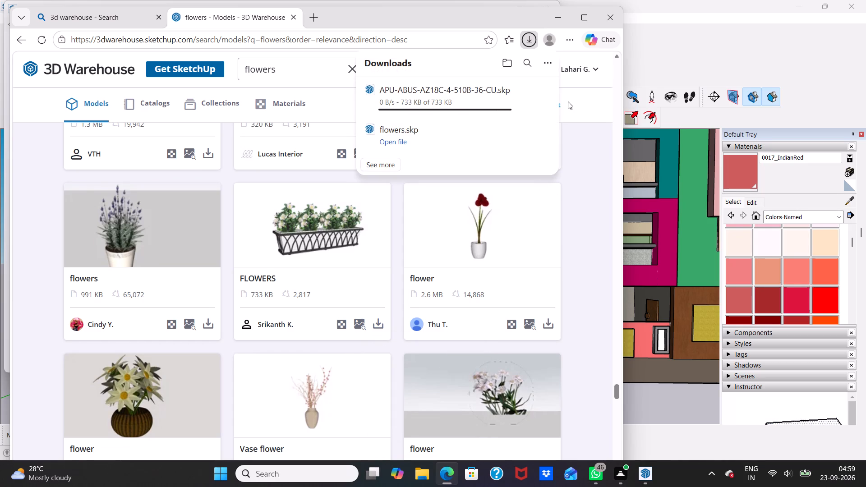
Switch back to SketchUp and close its 3D Warehouse window.
left_click(562, 14)
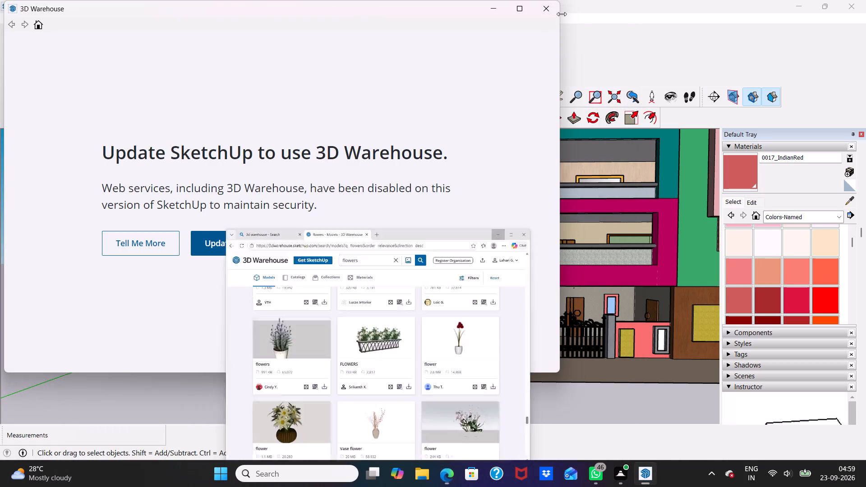
scroll(562, 14, "right", 13)
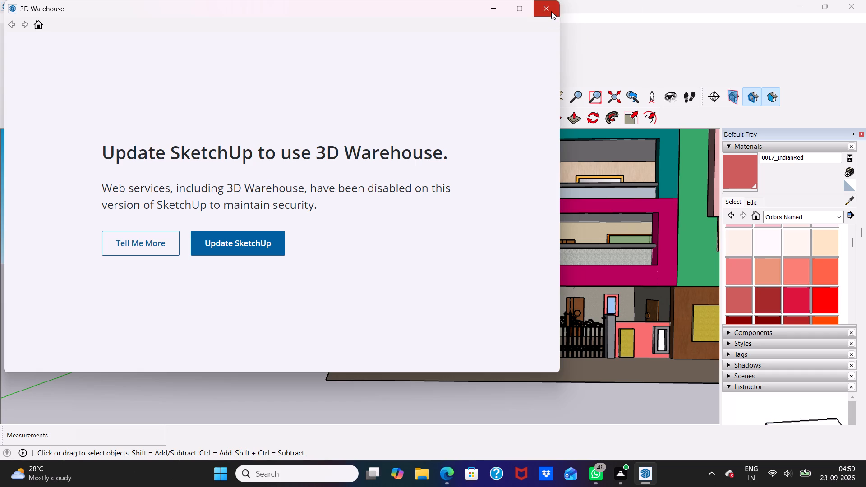
left_click(551, 11)
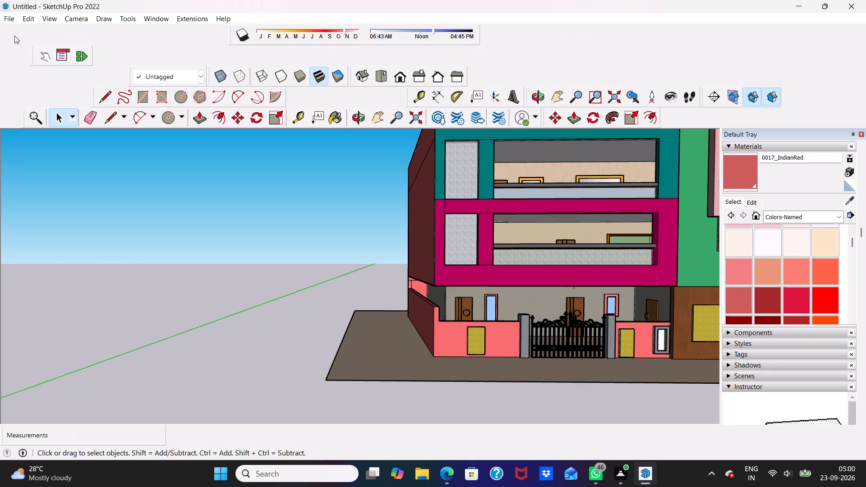
Import the downloaded "flowers" file and place the planter bed on the paving in front of the compound wall, beside the gate.
left_click(10, 17)
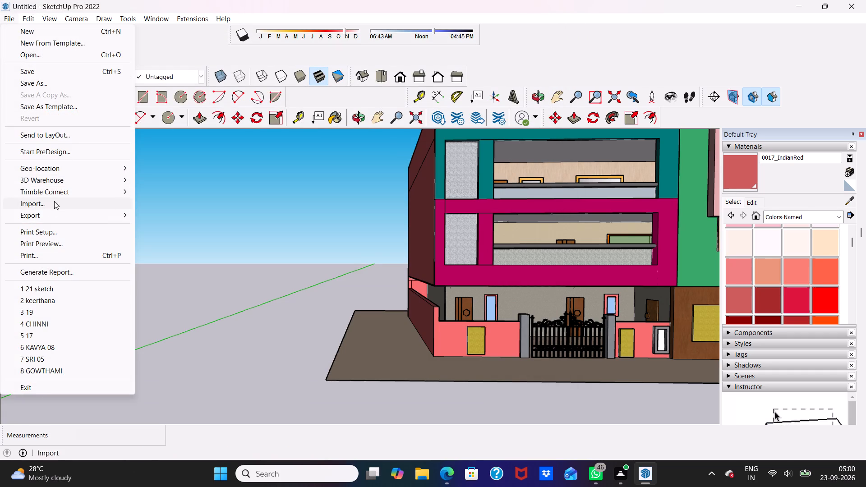
left_click(48, 204)
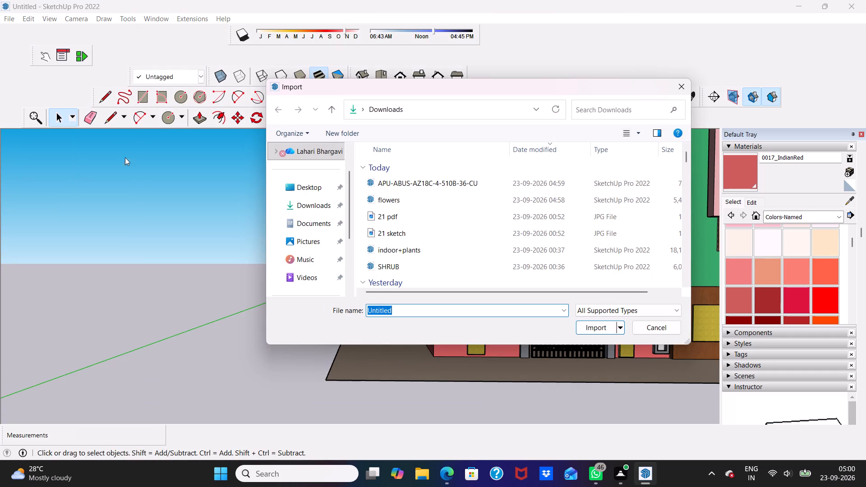
left_click(398, 202)
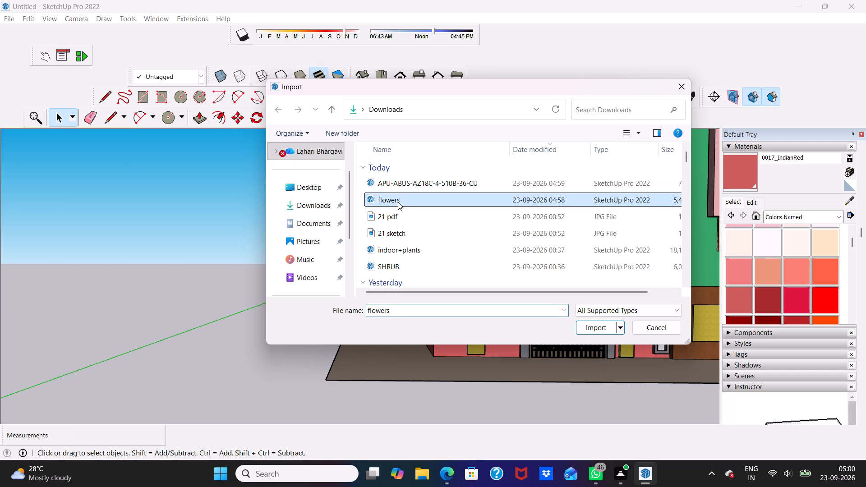
left_click(590, 324)
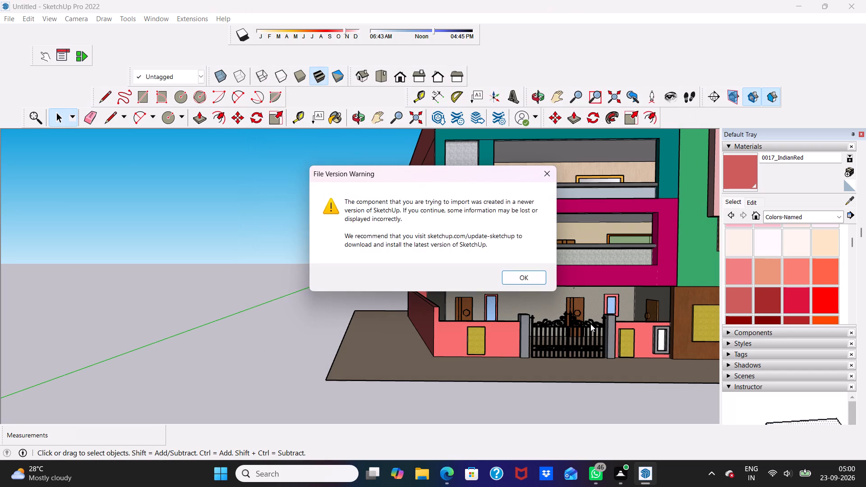
left_click(528, 271)
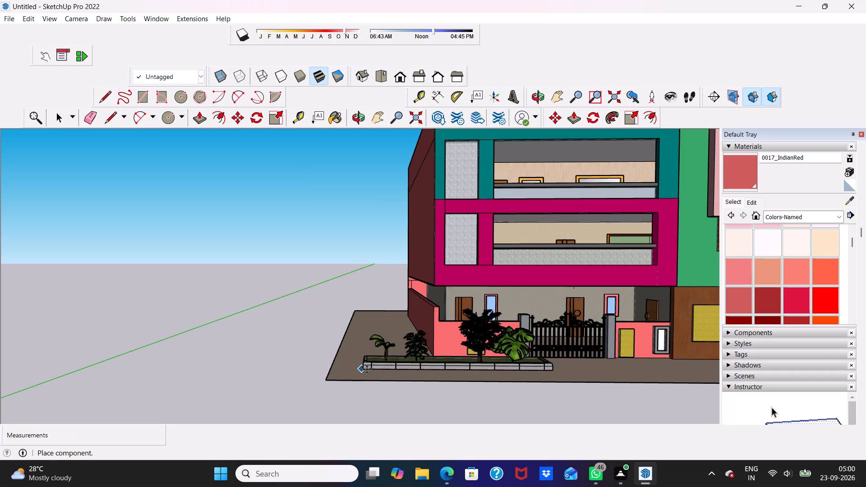
scroll(370, 369, "up", 6)
scroll(416, 386, "up", 5)
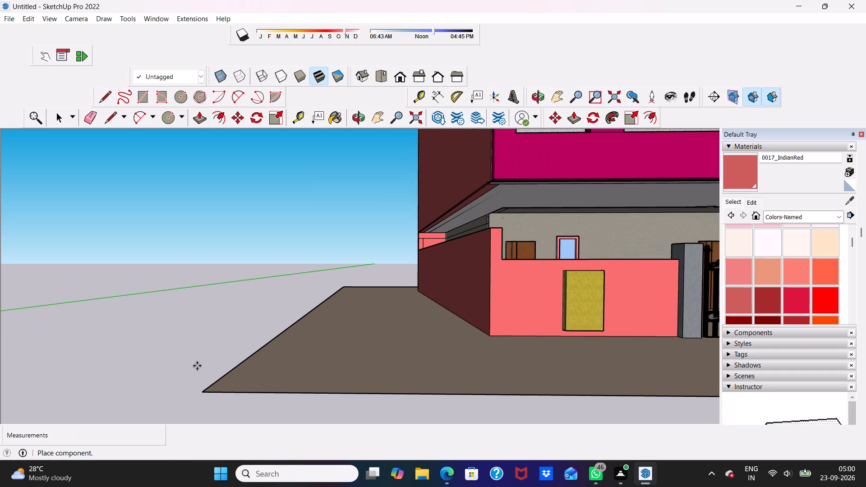
scroll(198, 366, "down", 4)
scroll(276, 340, "down", 4)
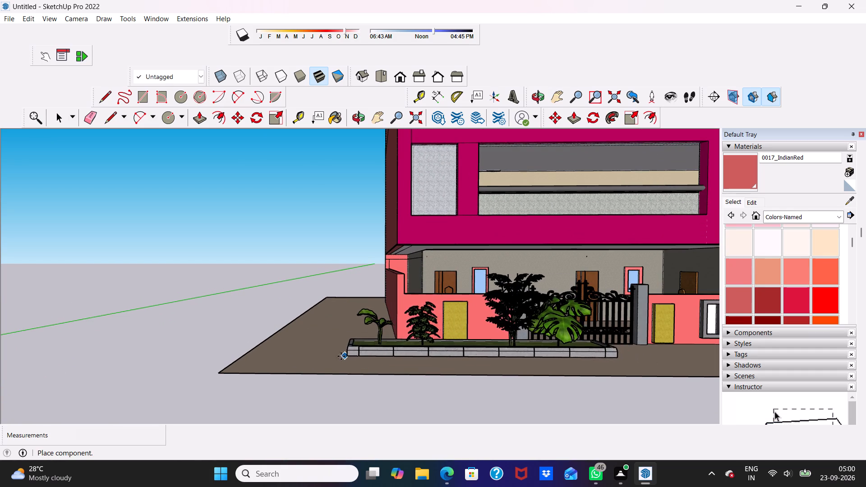
scroll(268, 352, "up", 4)
left_click(268, 352)
Examine the placed planter bed's size and position against the front compound wall and gate.
scroll(268, 352, "down", 6)
scroll(516, 283, "down", 6)
scroll(614, 290, "down", 6)
scroll(674, 272, "down", 4)
scroll(666, 290, "up", 5)
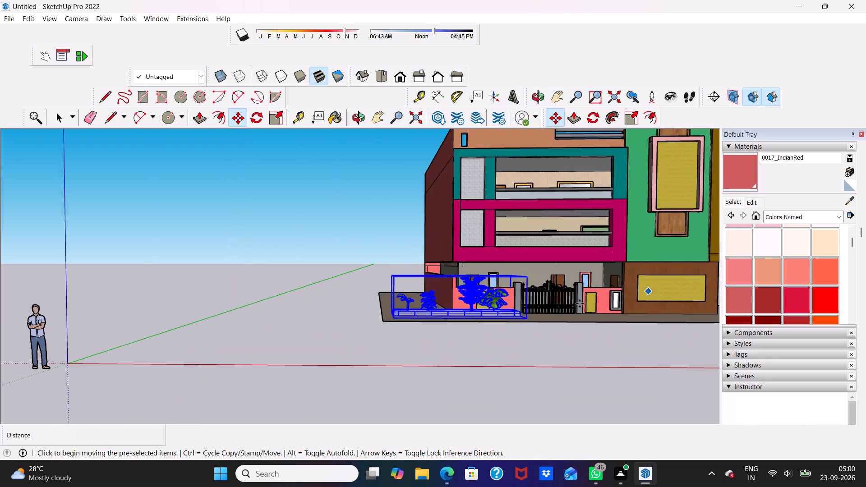
scroll(472, 308, "up", 3)
scroll(470, 305, "down", 1)
scroll(469, 304, "up", 2)
middle_click_drag(461, 299, 446, 355)
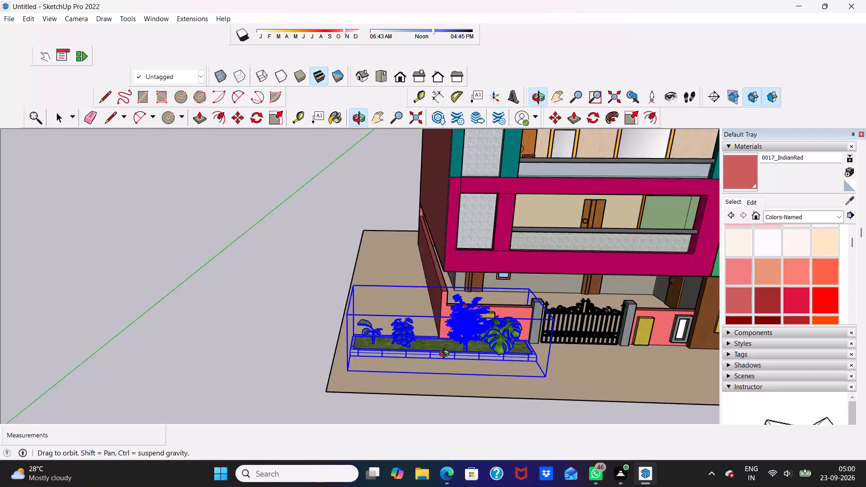
Move the planter bed a short distance along the front compound wall toward the gate pillar, and deselect it.
middle_click_drag(446, 355, 420, 355)
scroll(469, 354, "up", 5)
scroll(519, 379, "up", 3)
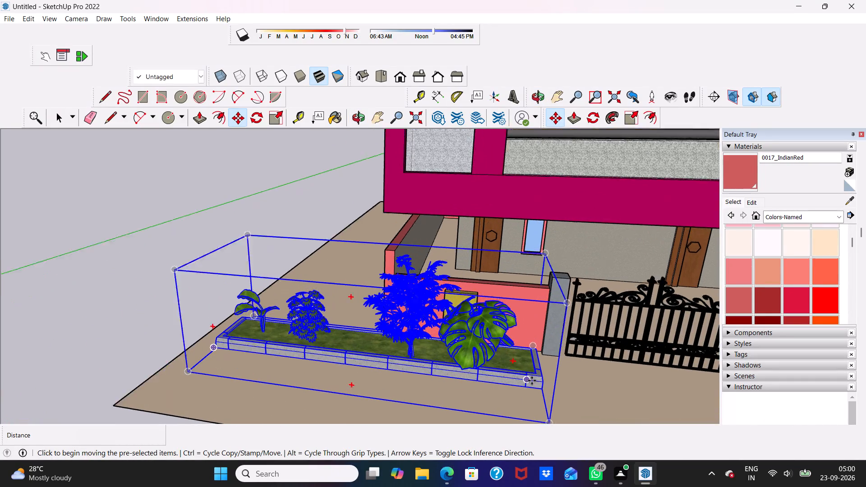
scroll(532, 381, "up", 2)
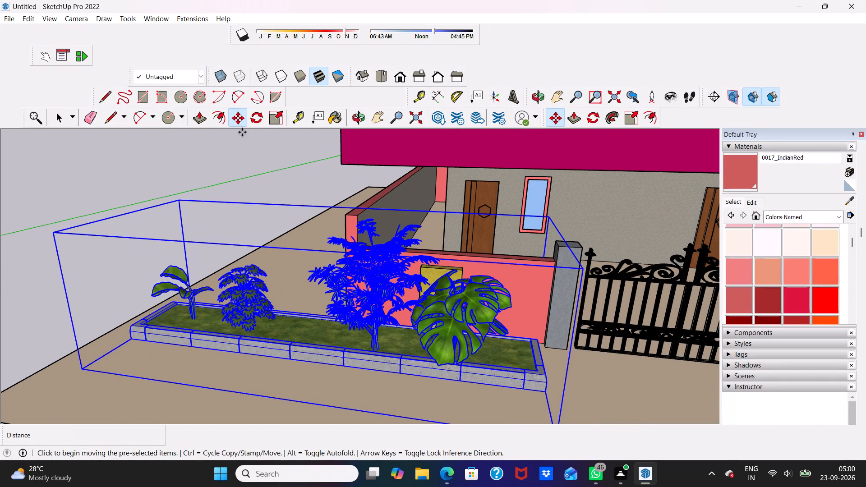
left_click(232, 121)
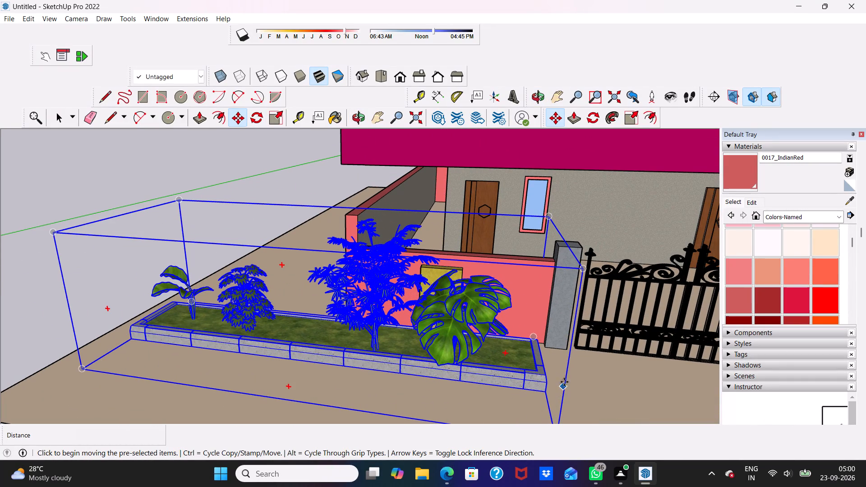
left_click_drag(540, 376, 563, 379)
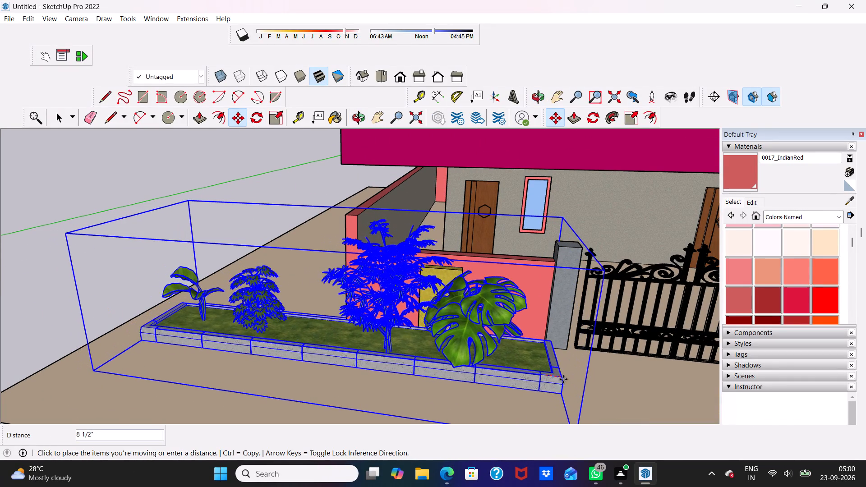
left_click_drag(563, 379, 570, 374)
left_click(555, 381)
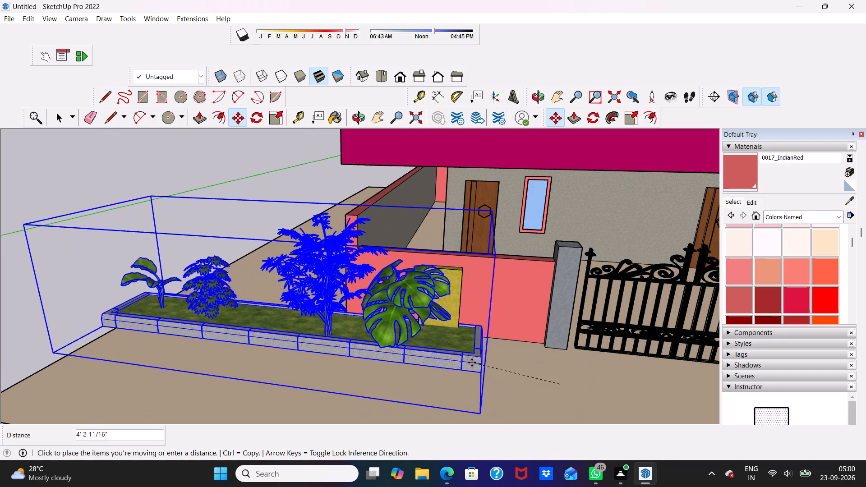
left_click(565, 379)
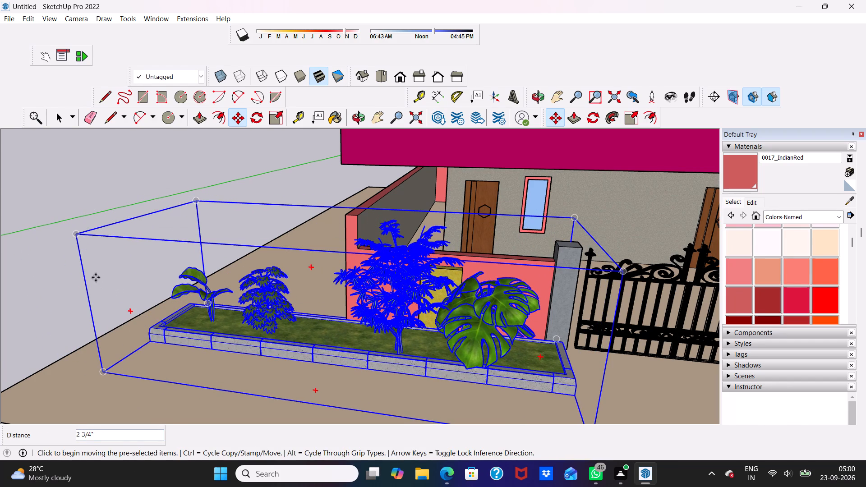
key("space")
left_click(73, 296)
Examine the moved planter bed's position on the paving against the compound wall and gate from several angles.
scroll(73, 296, "down", 5)
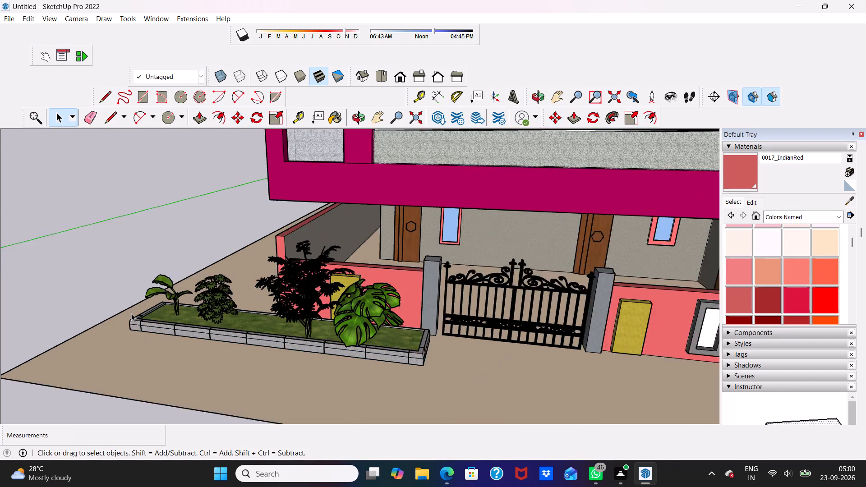
middle_click_drag(207, 310, 310, 271)
middle_click_drag(303, 276, 243, 303)
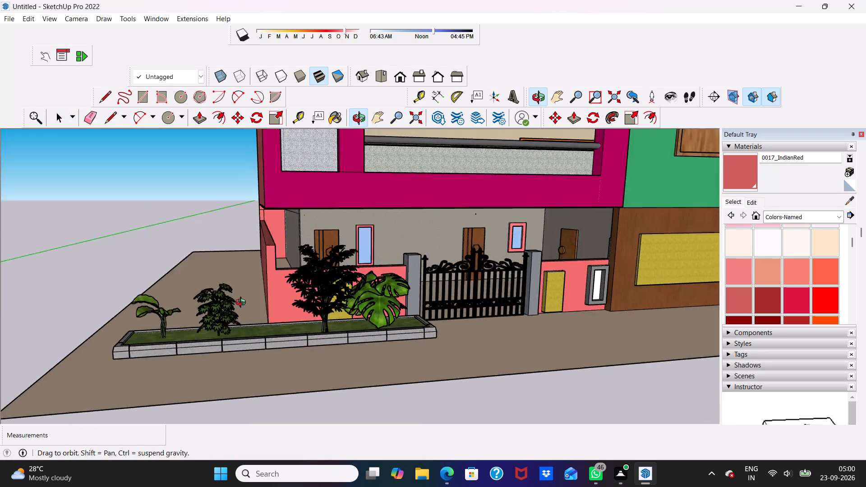
middle_click_drag(243, 303, 235, 308)
scroll(236, 309, "up", 1)
scroll(238, 312, "down", 6)
middle_click_drag(238, 312, 281, 258)
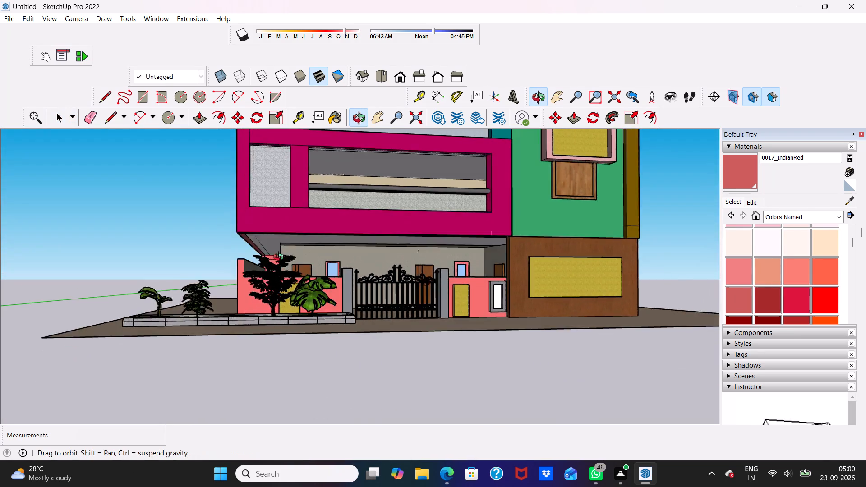
middle_click_drag(281, 258, 216, 317)
scroll(241, 336, "up", 13)
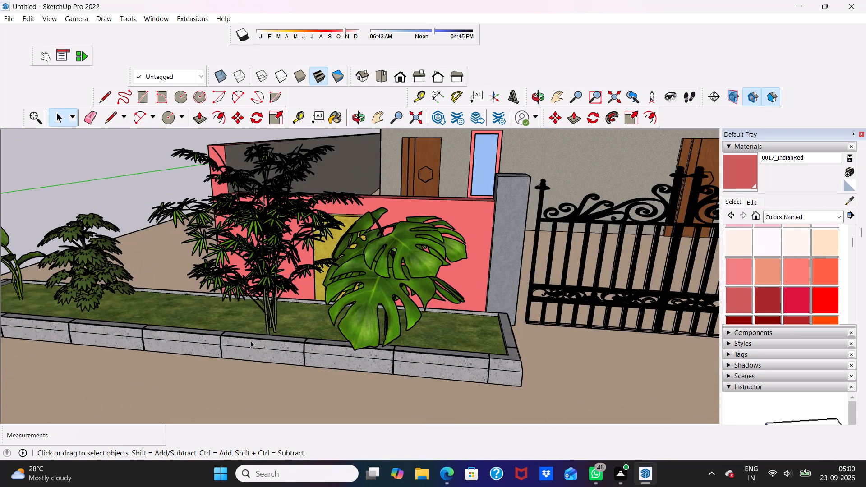
middle_click_drag(252, 340, 328, 287)
middle_click_drag(327, 287, 322, 283)
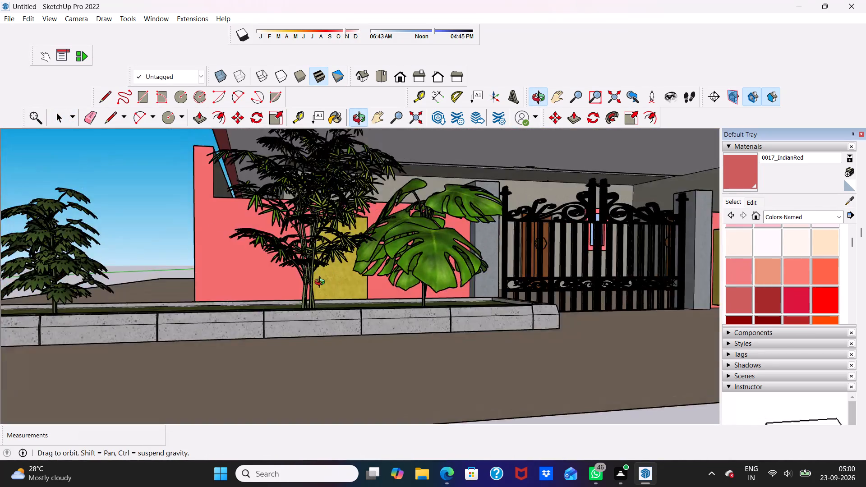
middle_click_drag(322, 283, 313, 281)
scroll(313, 281, "up", 1)
scroll(307, 297, "down", 5)
scroll(482, 274, "down", 2)
scroll(442, 278, "down", 5)
middle_click_drag(433, 285, 430, 286)
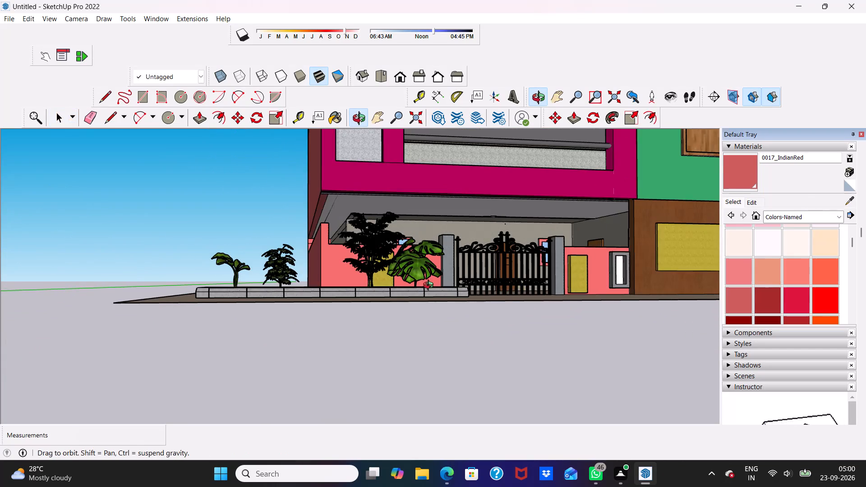
middle_click_drag(430, 286, 474, 315)
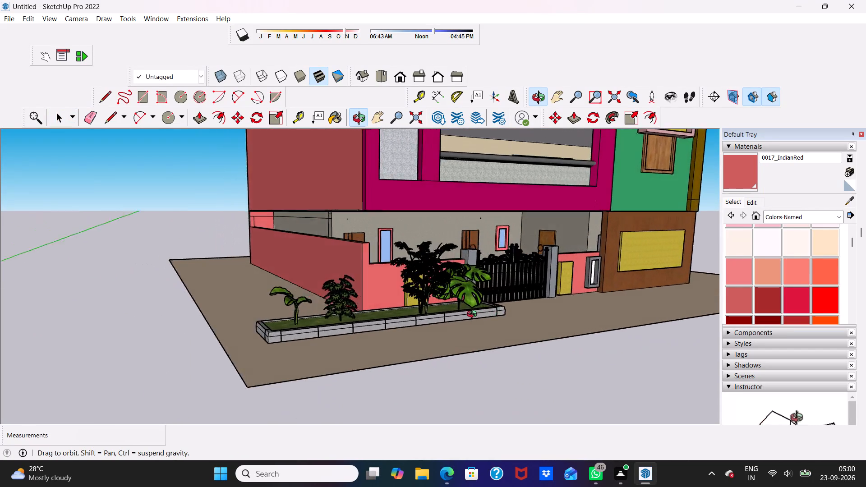
middle_click_drag(474, 315, 429, 317)
scroll(429, 317, "up", 5)
scroll(424, 317, "down", 6)
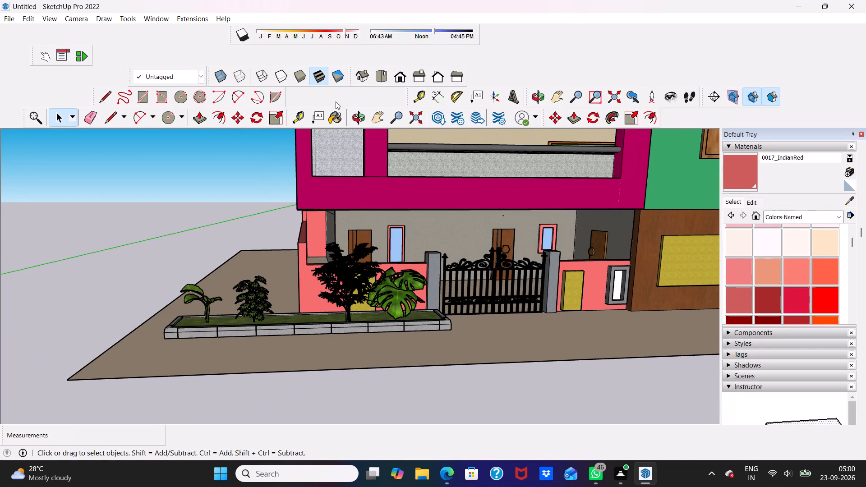
In front view, import the APU-ABUS-AZ18C-4-510B-36-CU flower planter and place it at the base of the gate pillar beside the brown wall section.
left_click(401, 85)
scroll(366, 305, "down", 5)
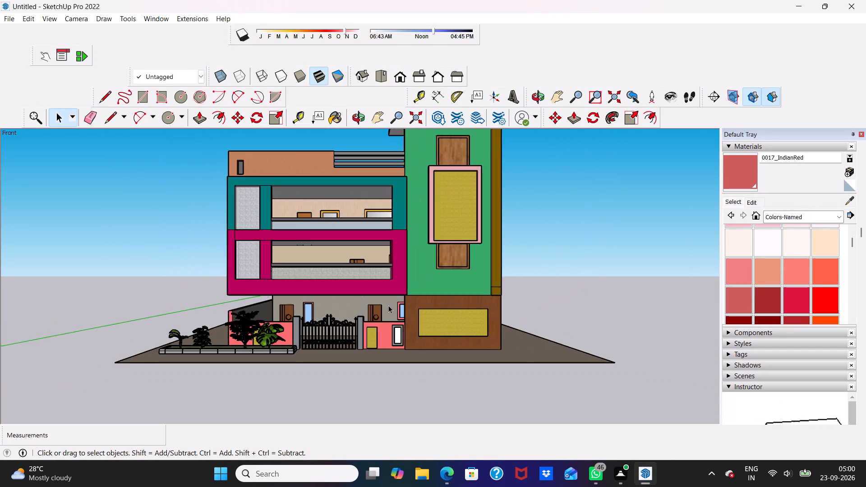
scroll(388, 305, "up", 4)
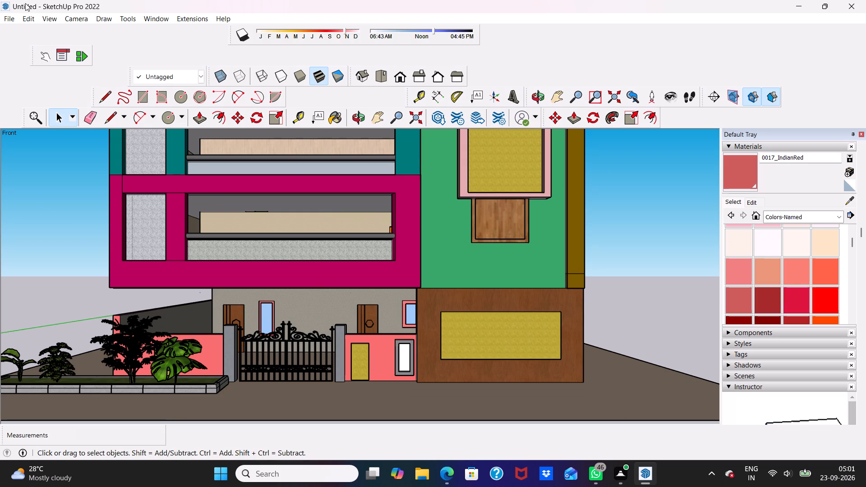
left_click(5, 22)
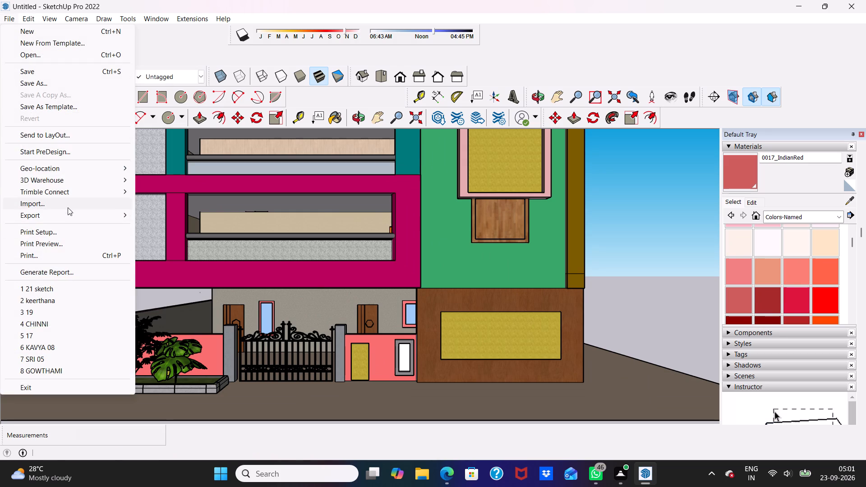
left_click(68, 207)
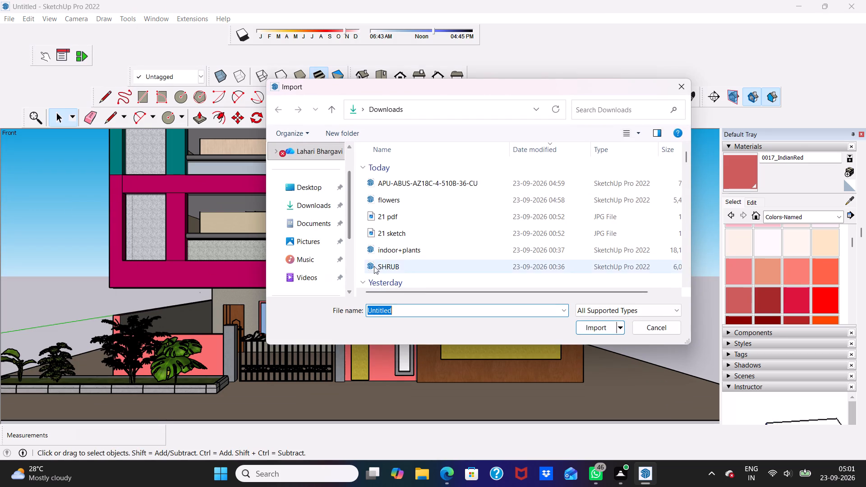
left_click(424, 183)
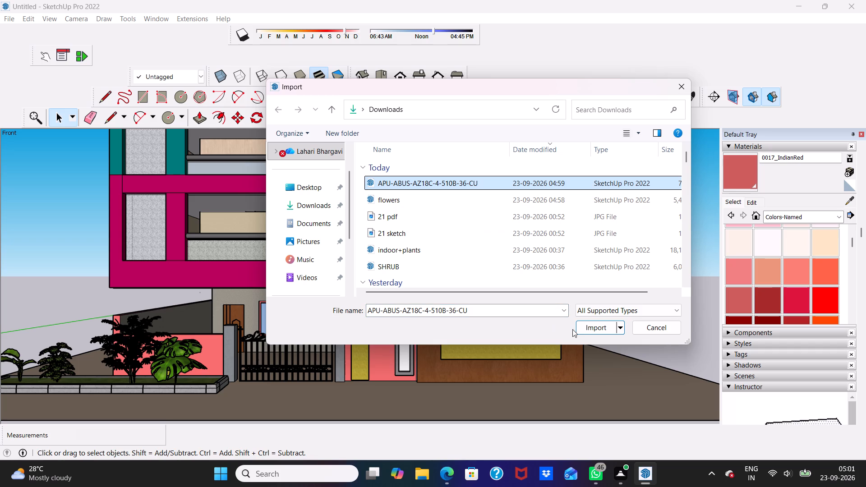
left_click(587, 329)
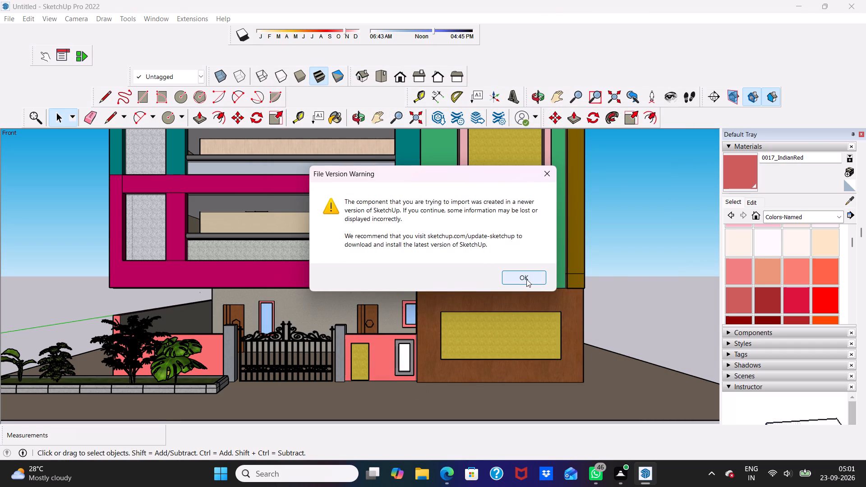
left_click(526, 279)
scroll(409, 370, "up", 7)
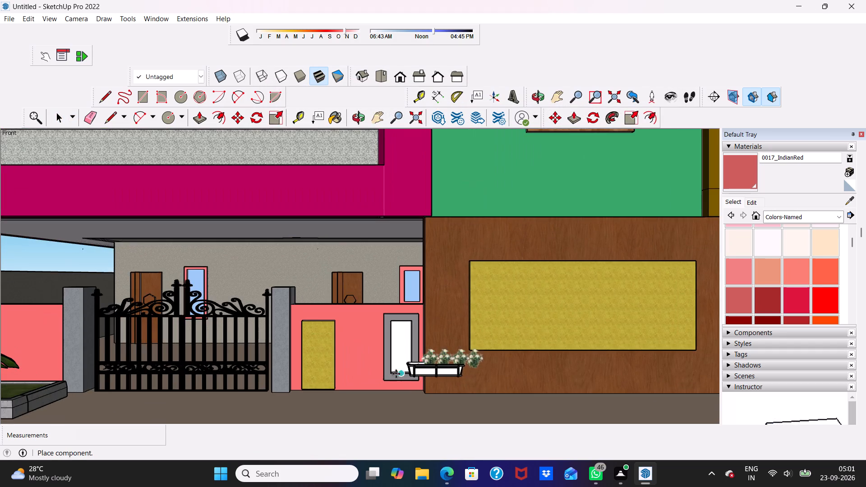
scroll(349, 374, "up", 5)
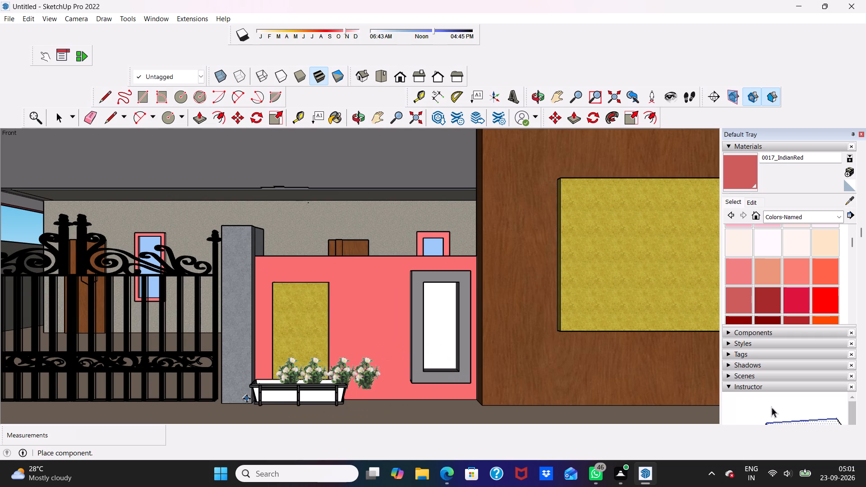
left_click(246, 399)
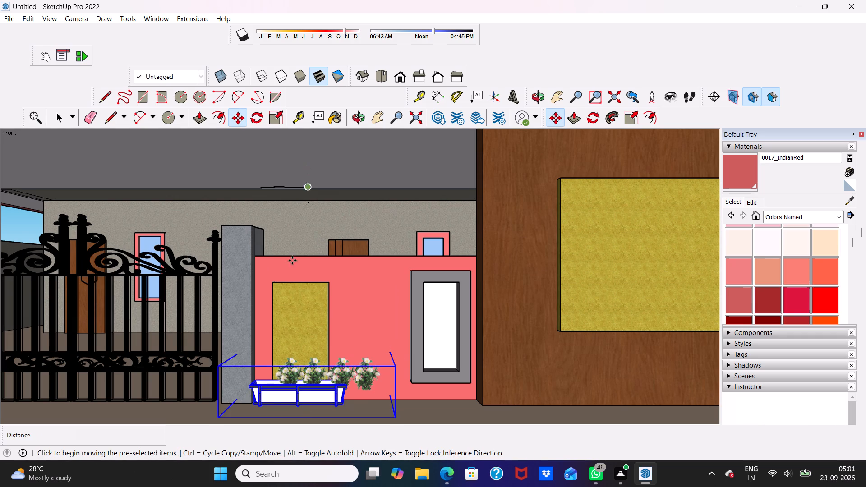
Move the white-flower planter about 7 3/16" away from the gate pillar, in front of the pink wall.
left_click_drag(247, 397, 246, 408)
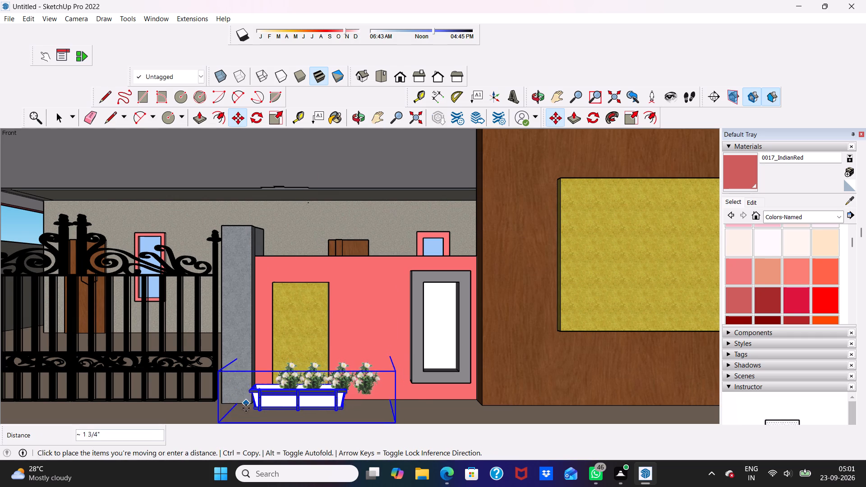
left_click_drag(246, 408, 261, 405)
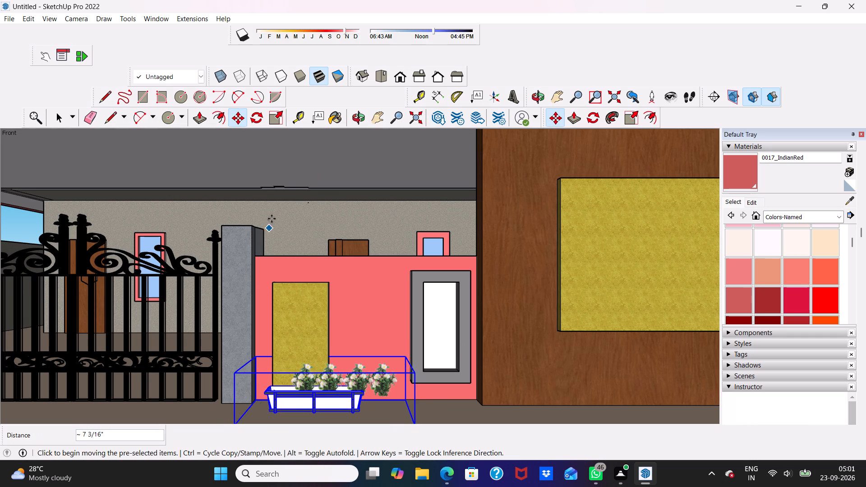
Scale the white-flower planter up uniformly by a factor of about 1.76 and finish scaling.
left_click(275, 116)
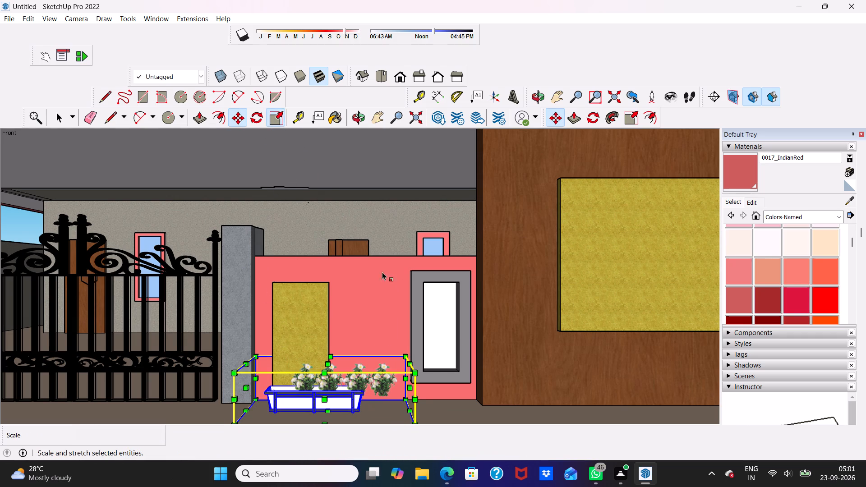
left_click_drag(406, 358, 427, 360)
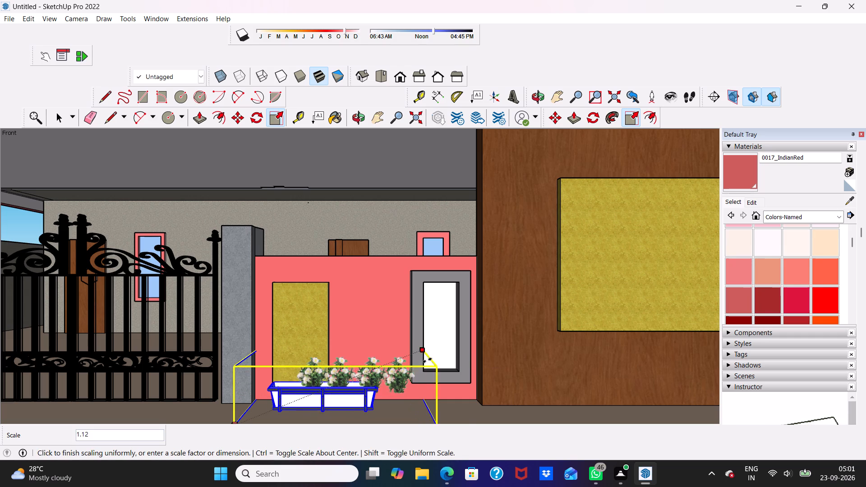
left_click_drag(427, 360, 530, 368)
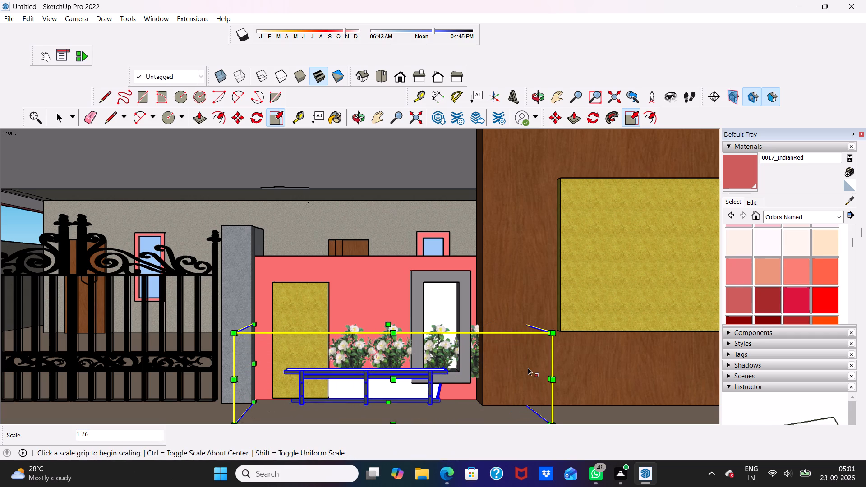
scroll(311, 362, "down", 9)
middle_click_drag(286, 376, 306, 381)
scroll(306, 381, "down", 1)
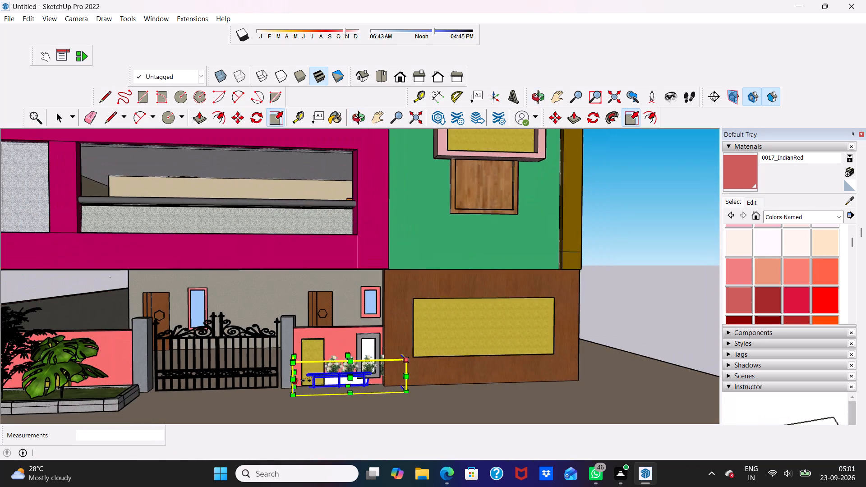
scroll(306, 381, "down", 2)
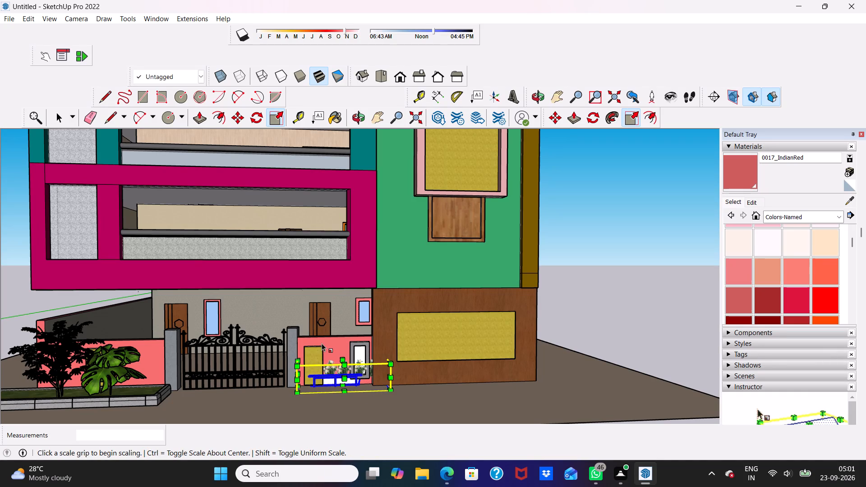
key("space")
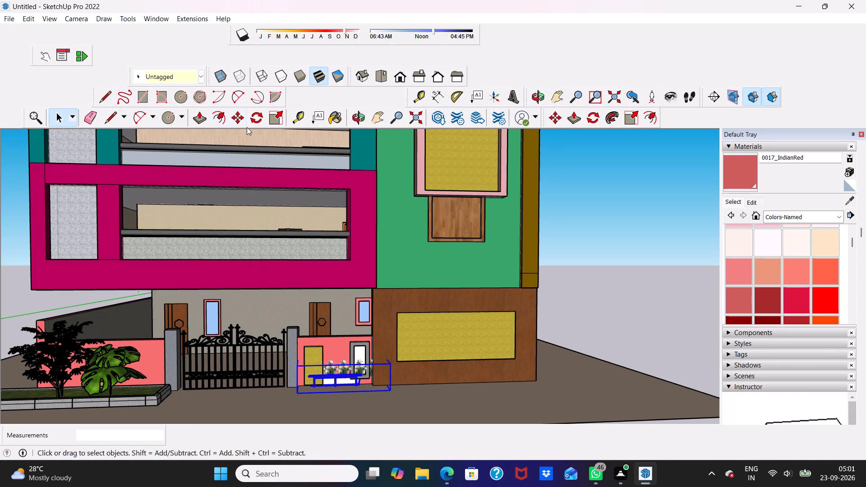
Move the white-flower planter against the base of the pink wall, with its corner beside the gate pillar.
left_click(239, 113)
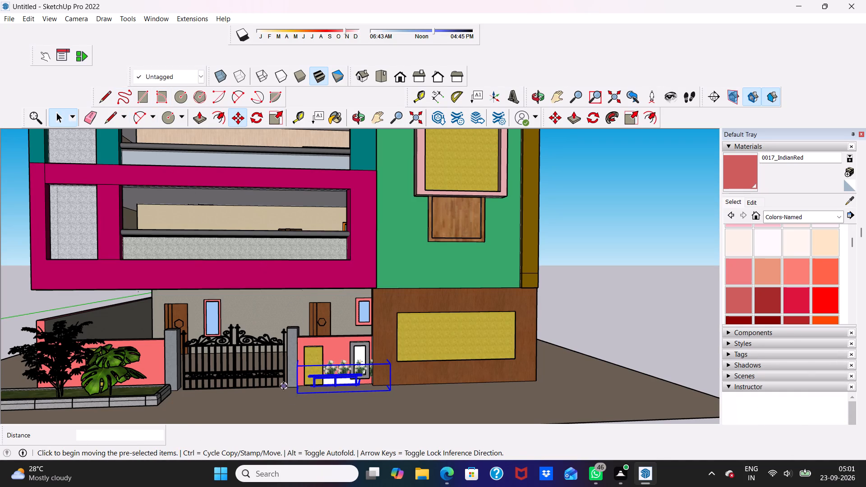
left_click_drag(295, 389, 304, 400)
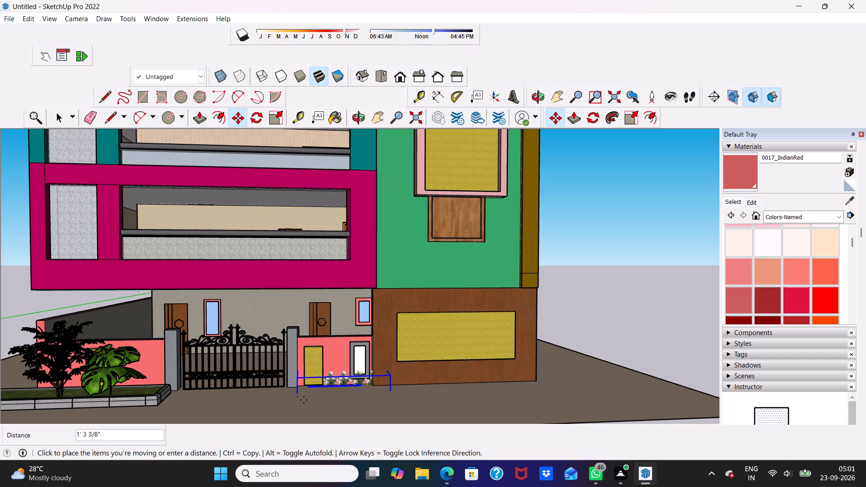
left_click_drag(304, 400, 306, 375)
left_click(303, 381)
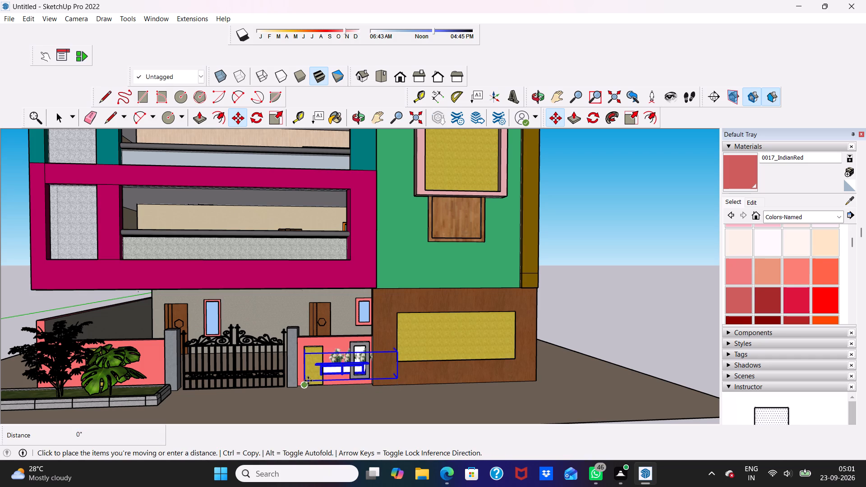
scroll(325, 337, "up", 6)
scroll(327, 338, "down", 2)
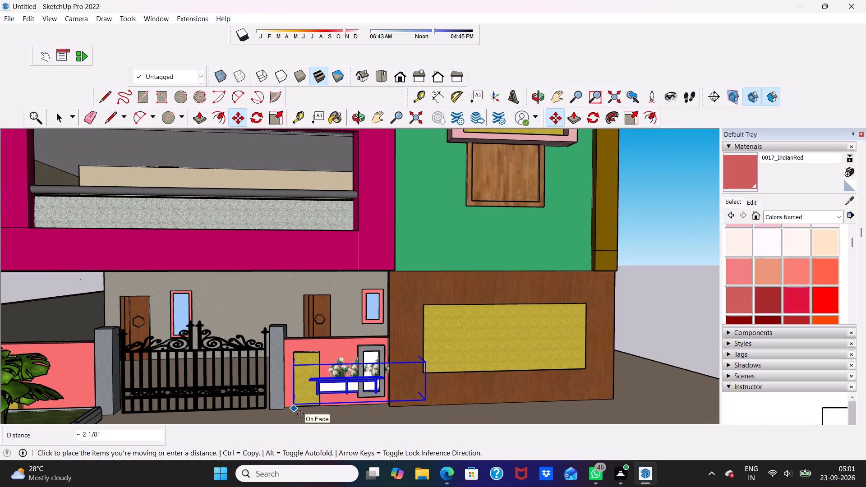
left_click(300, 414)
Move the white-flower planter out to stand clear in front of the pink wall, finishing with a nudge of about 3 1/8".
middle_click_drag(321, 395, 408, 409)
scroll(407, 405, "up", 2)
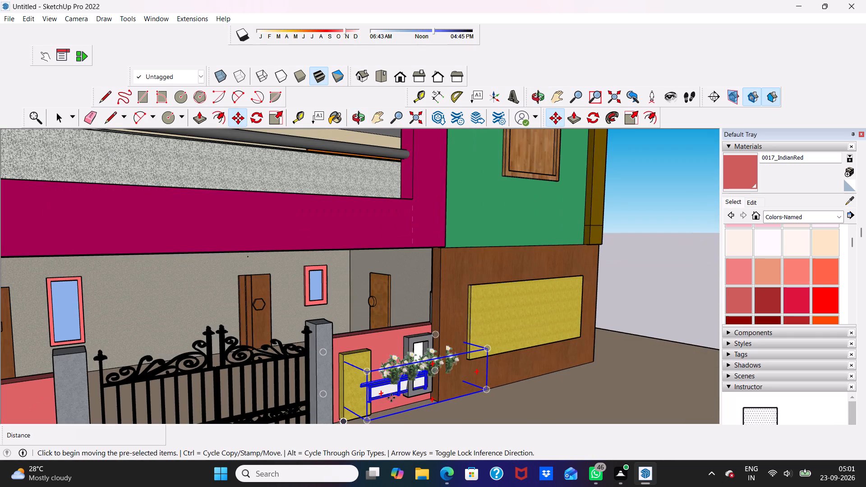
left_click_drag(375, 397, 408, 413)
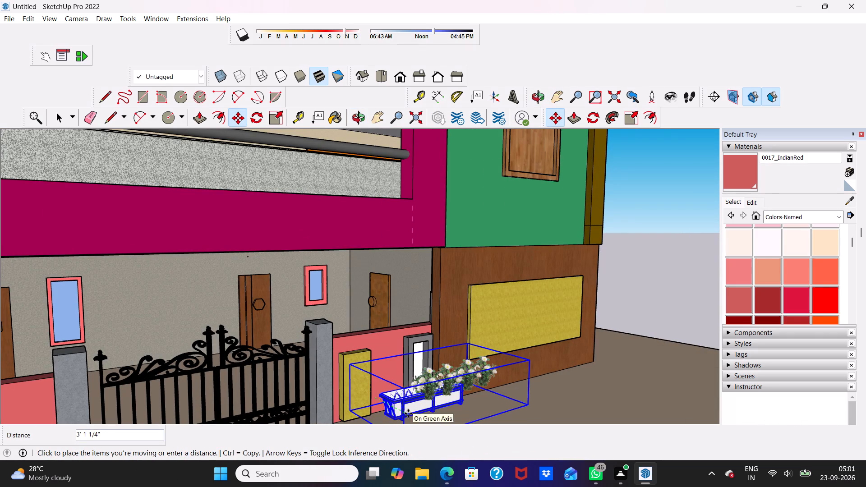
left_click_drag(408, 413, 397, 421)
left_click(397, 421)
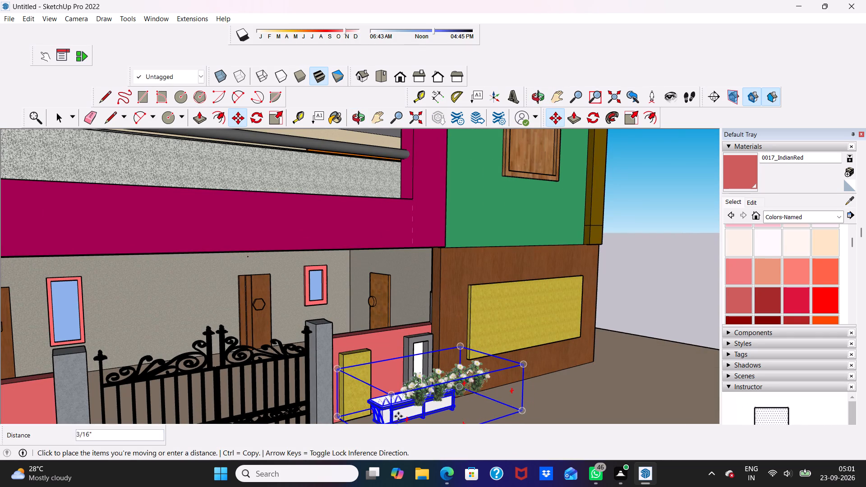
left_click(400, 417)
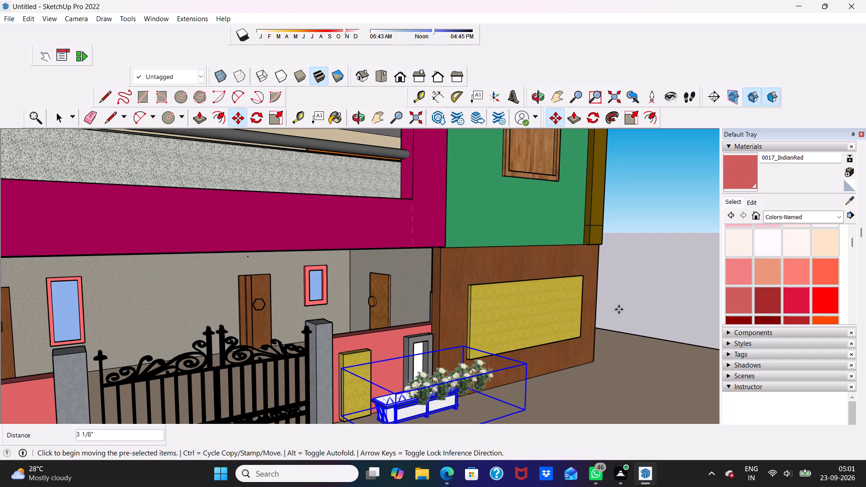
key("space")
left_click(635, 313)
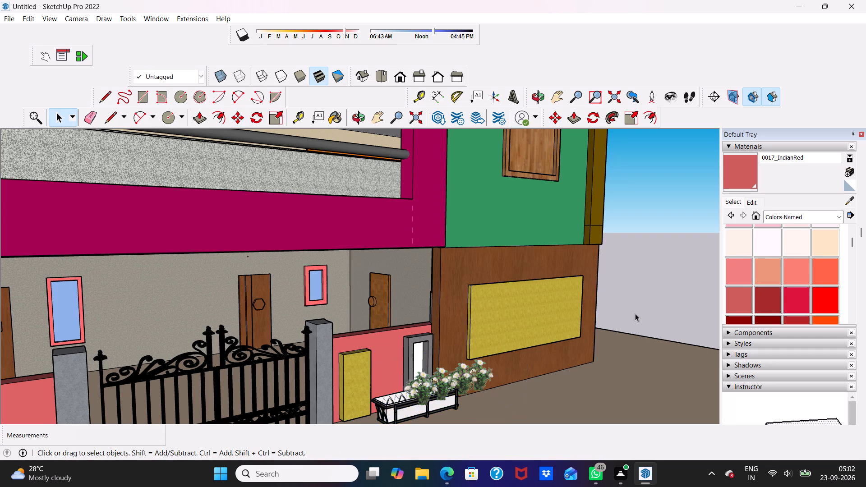
Move the white-flower planter slightly forward and lower, onto the paving in front of the yellow wall panel.
scroll(618, 319, "down", 5)
middle_click_drag(524, 345, 390, 326)
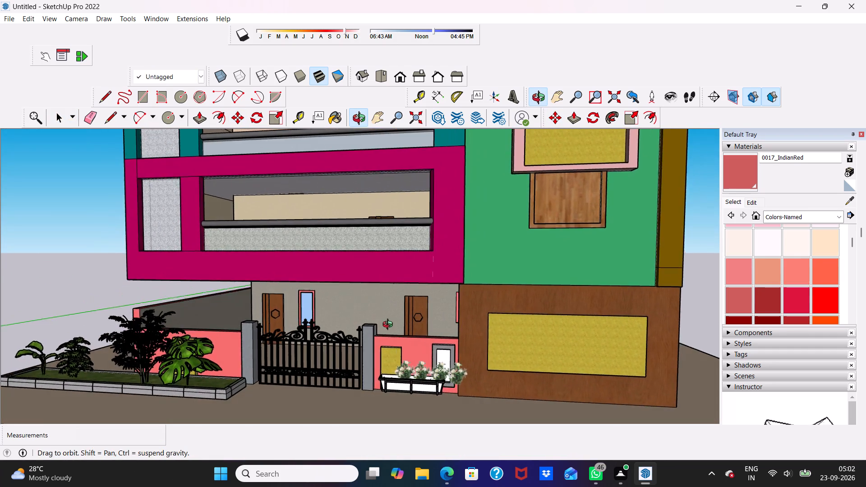
middle_click_drag(390, 326, 397, 330)
scroll(406, 377, "up", 4)
middle_click_drag(403, 373, 412, 354)
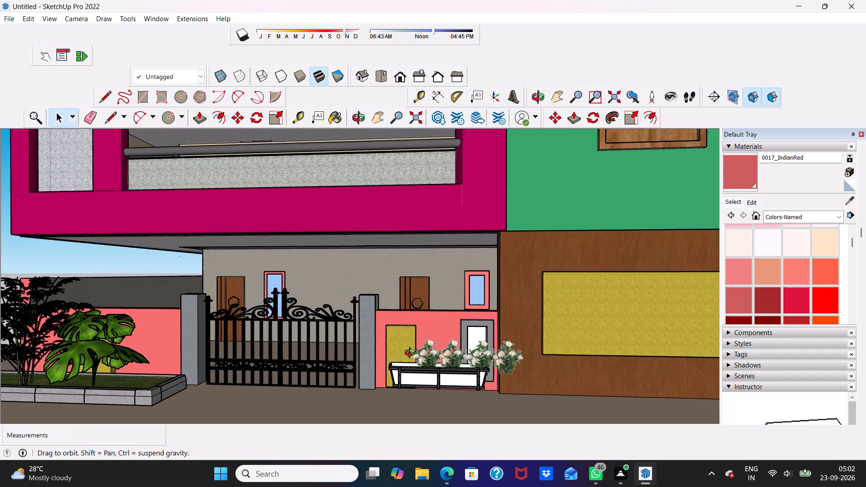
middle_click_drag(412, 354, 426, 363)
scroll(436, 393, "up", 6)
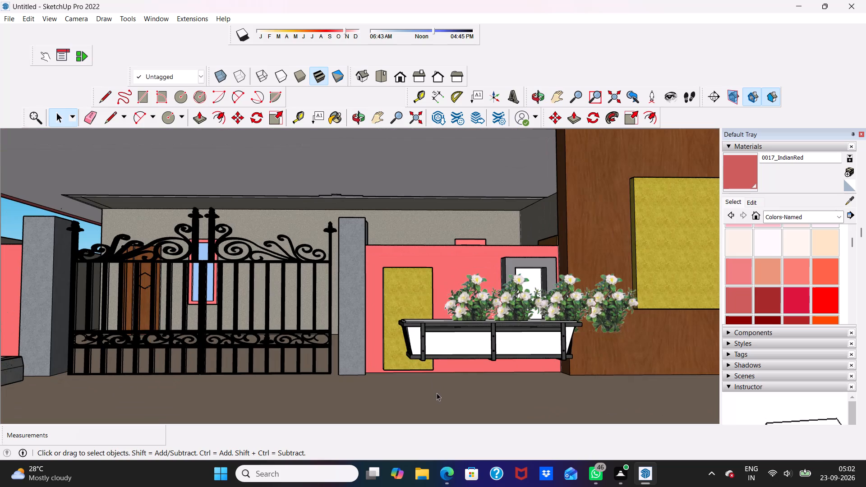
left_click(428, 350)
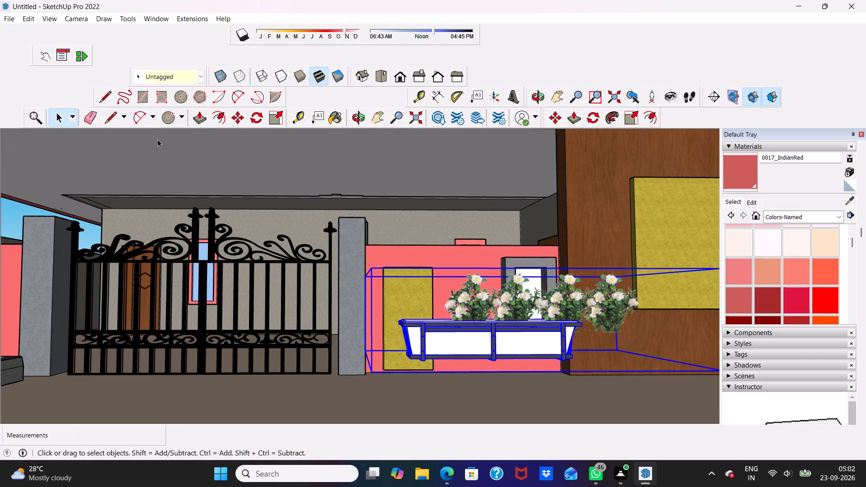
left_click(240, 119)
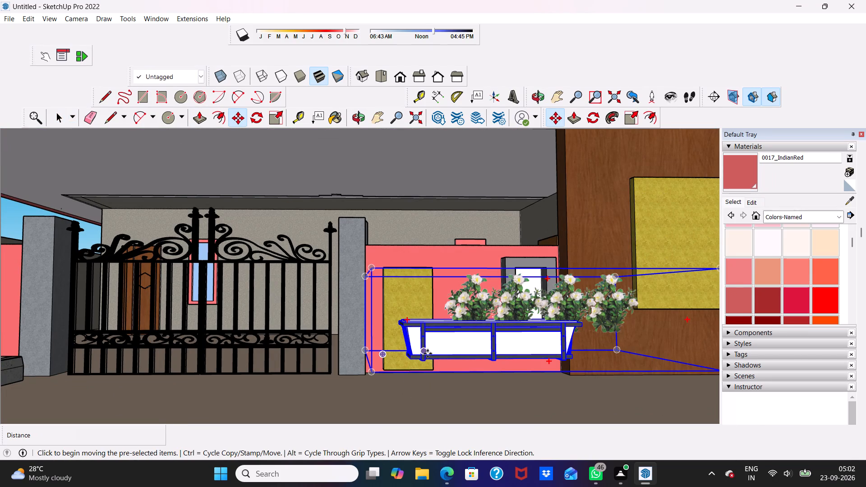
left_click_drag(413, 355, 408, 378)
scroll(493, 339, "up", 3)
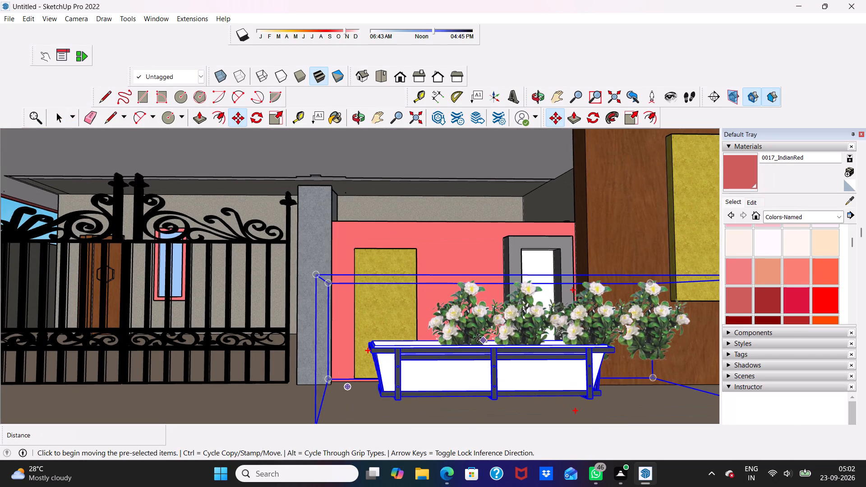
Move the white-flower planter sideways along the pink wall toward the gate pillar and deselect it.
middle_click_drag(466, 334, 475, 351)
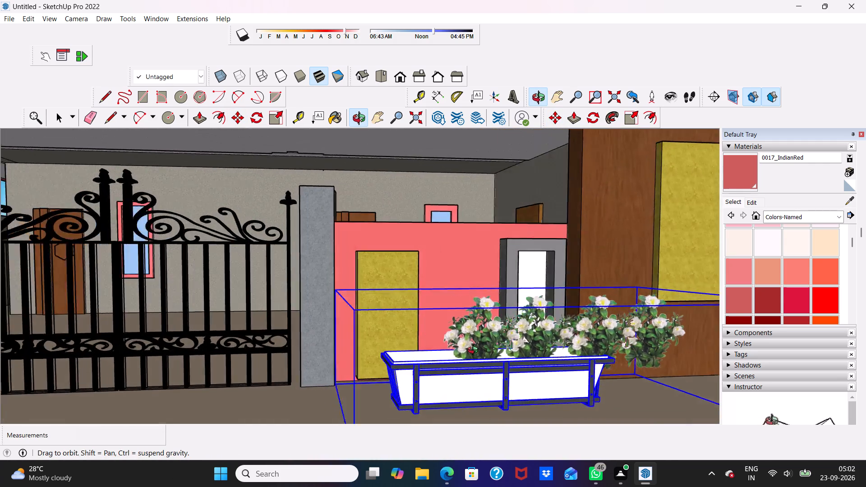
middle_click_drag(475, 351, 382, 324)
middle_click(382, 324)
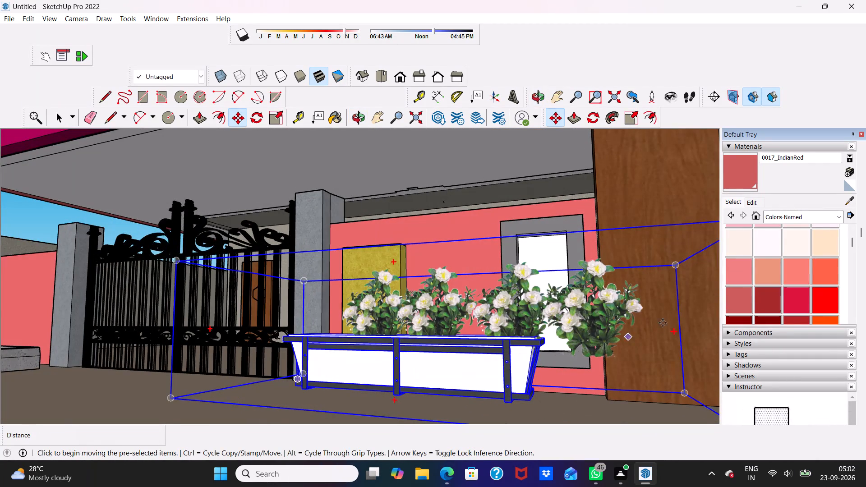
scroll(651, 321, "up", 1)
left_click(594, 332)
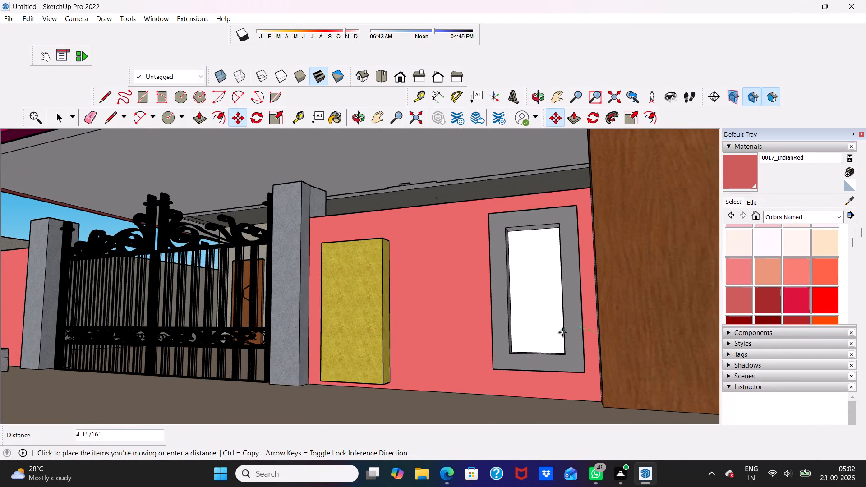
left_click(531, 335)
scroll(562, 315, "down", 4)
scroll(345, 293, "down", 1)
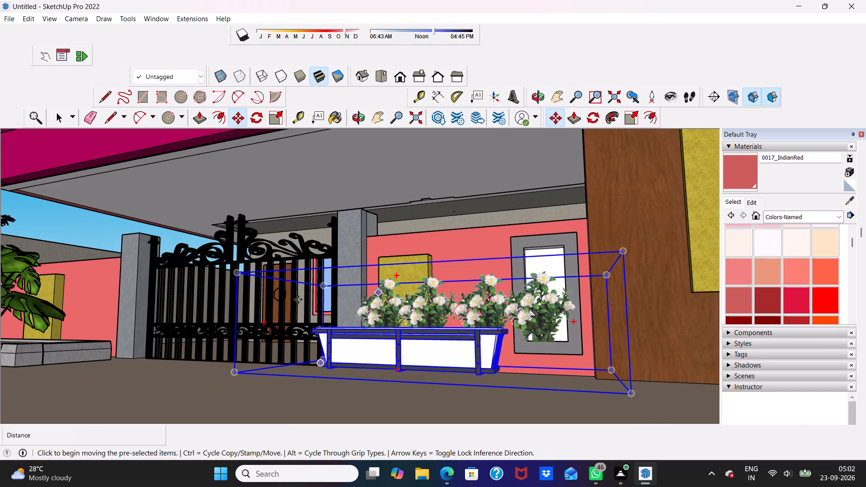
key("space")
key("space")
scroll(309, 250, "down", 1)
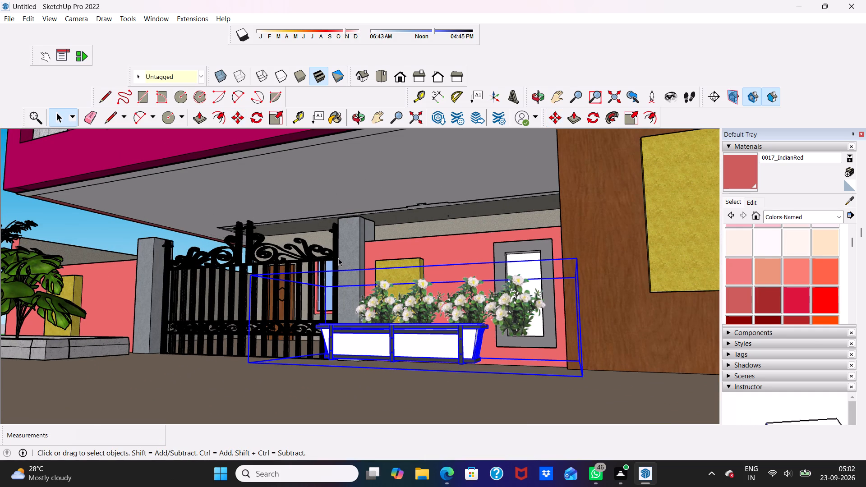
scroll(338, 258, "down", 7)
left_click(201, 373)
Examine the white-flower planter's position relative to the gate, pink wall and paving from several angles and distances.
scroll(336, 312, "down", 1)
middle_click_drag(336, 312, 443, 392)
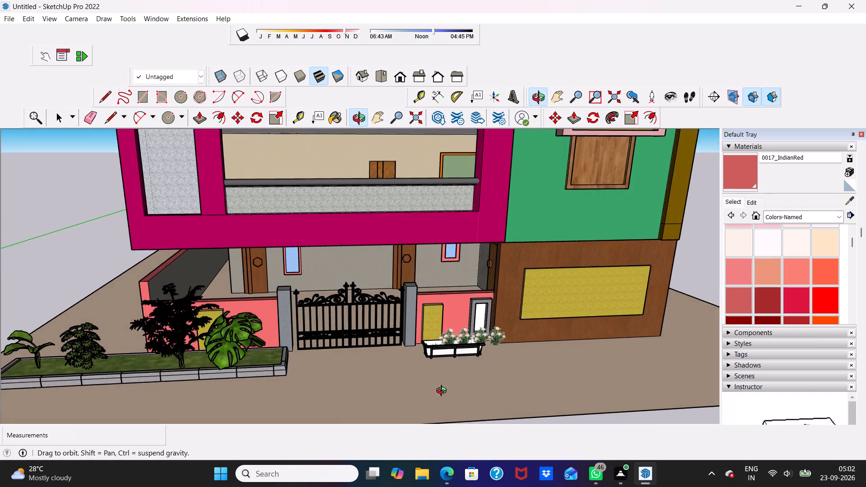
middle_click_drag(443, 392, 445, 393)
scroll(444, 381, "down", 3)
middle_click_drag(452, 377, 433, 314)
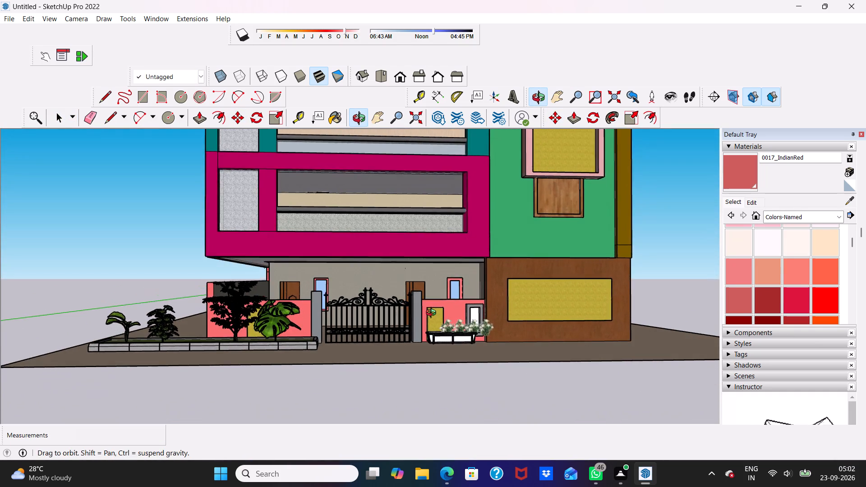
middle_click_drag(433, 314, 446, 354)
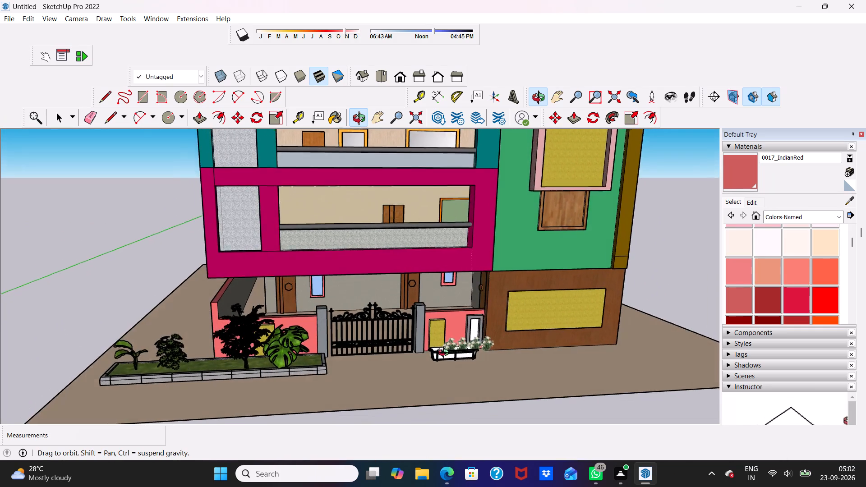
middle_click_drag(446, 354, 445, 354)
scroll(442, 349, "down", 2)
middle_click_drag(442, 354, 434, 335)
scroll(435, 337, "up", 6)
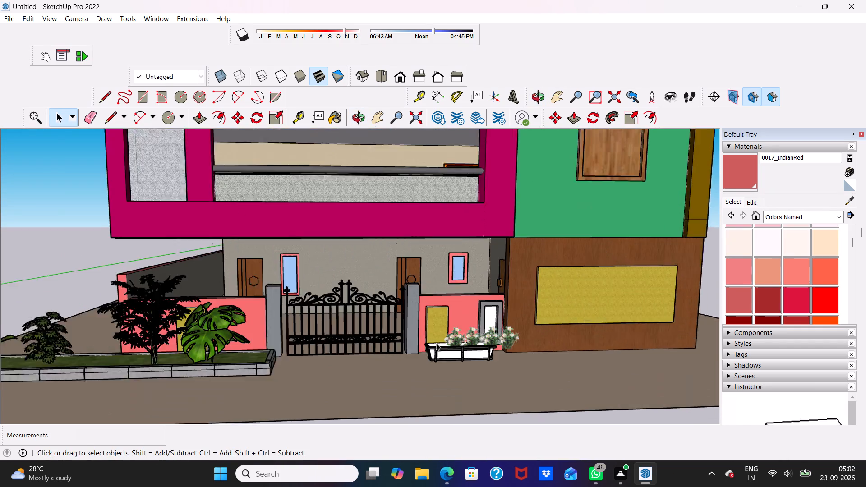
scroll(439, 376, "up", 6)
middle_click_drag(442, 357, 405, 355)
scroll(417, 363, "up", 1)
scroll(417, 363, "down", 5)
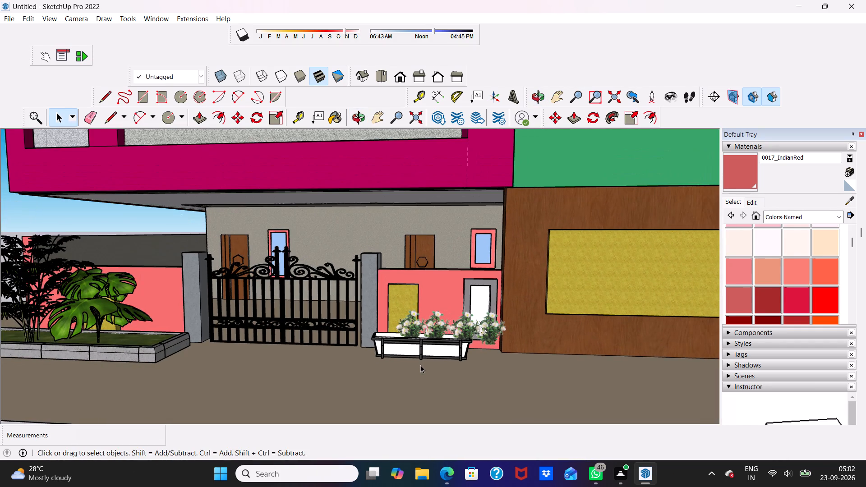
middle_click_drag(420, 365, 492, 334)
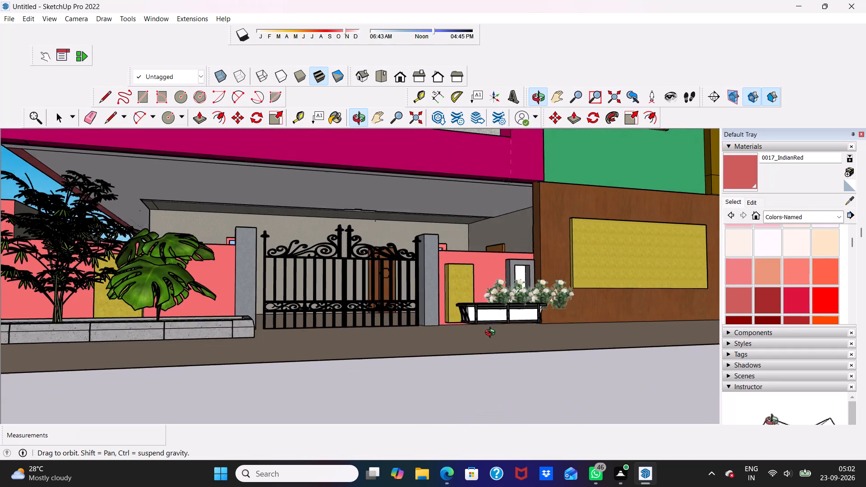
middle_click_drag(492, 334, 494, 338)
Raise the white-flower planter above the pink wall, placing its corner at the gate pillar's top, a move of about 8' 2".
left_click(492, 315)
scroll(492, 315, "up", 5)
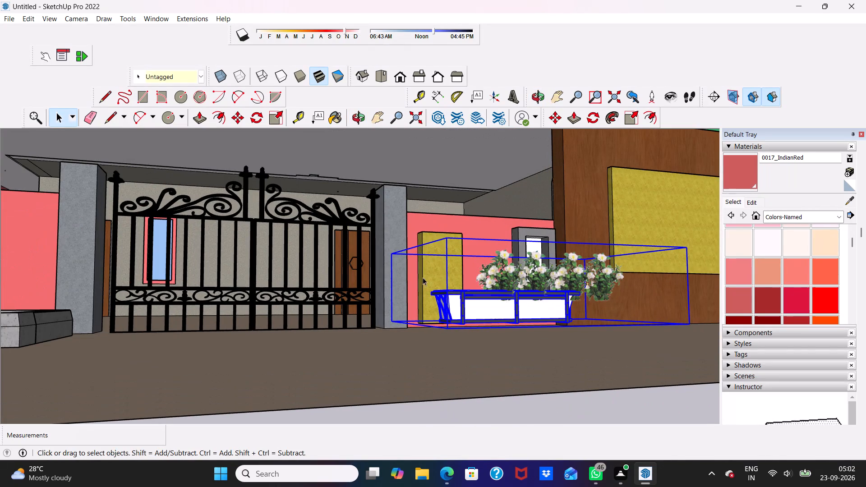
left_click_drag(231, 119, 237, 123)
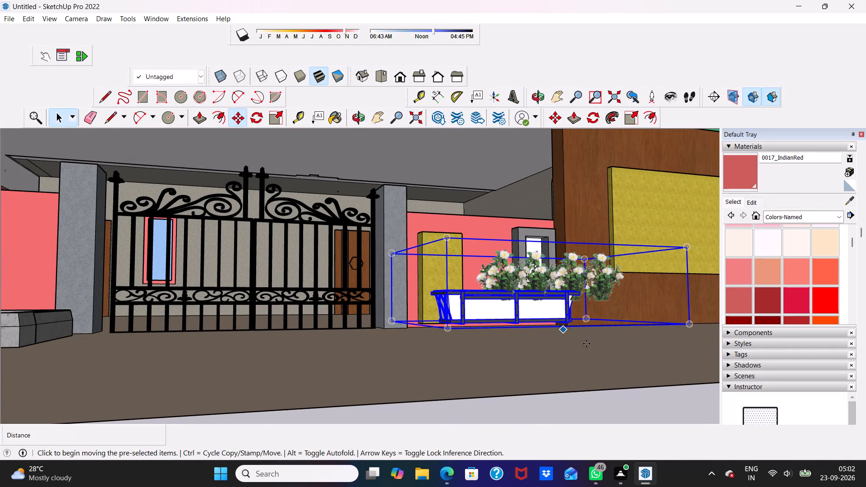
scroll(621, 389, "up", 4)
left_click(416, 318)
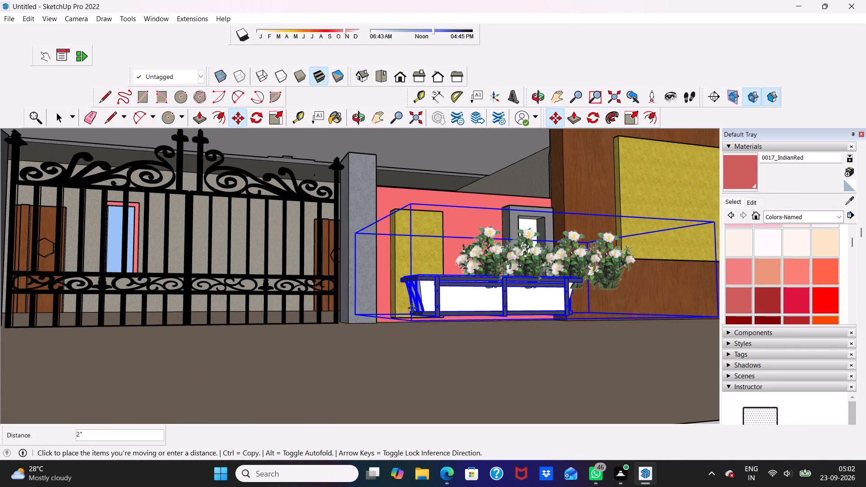
scroll(388, 193, "up", 4)
scroll(400, 118, "up", 3)
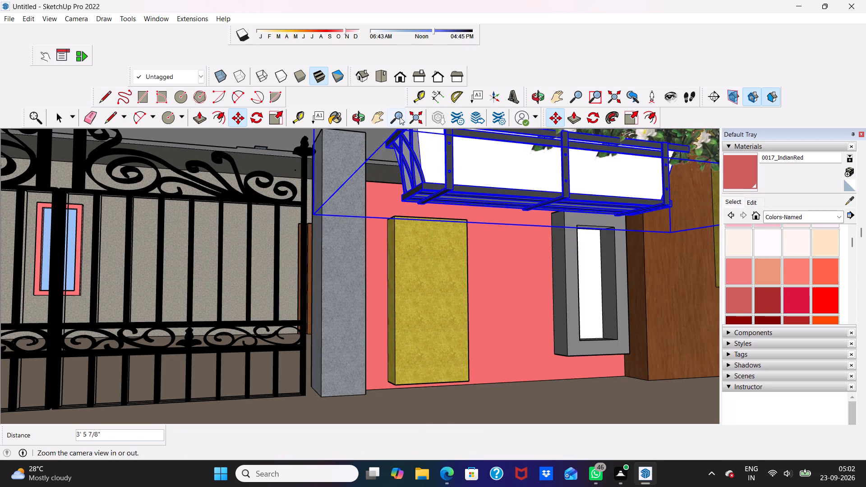
scroll(400, 117, "up", 2)
scroll(395, 166, "down", 1)
middle_click_drag(395, 166, 382, 223)
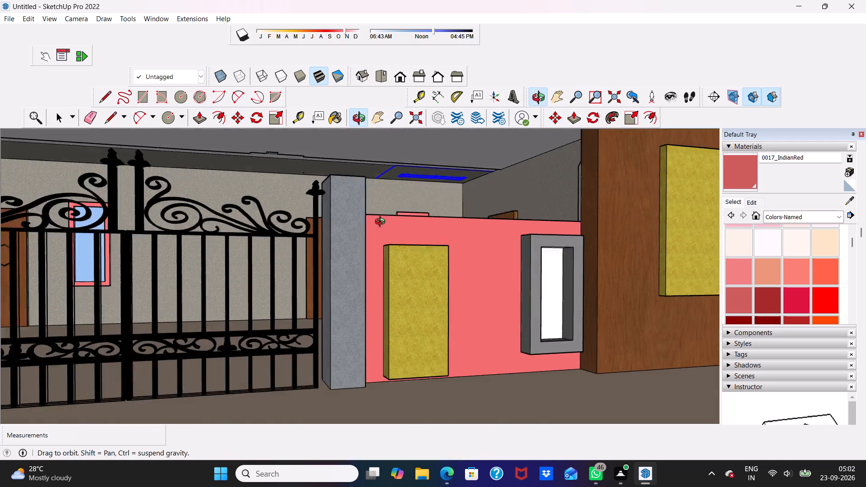
middle_click_drag(382, 223, 390, 212)
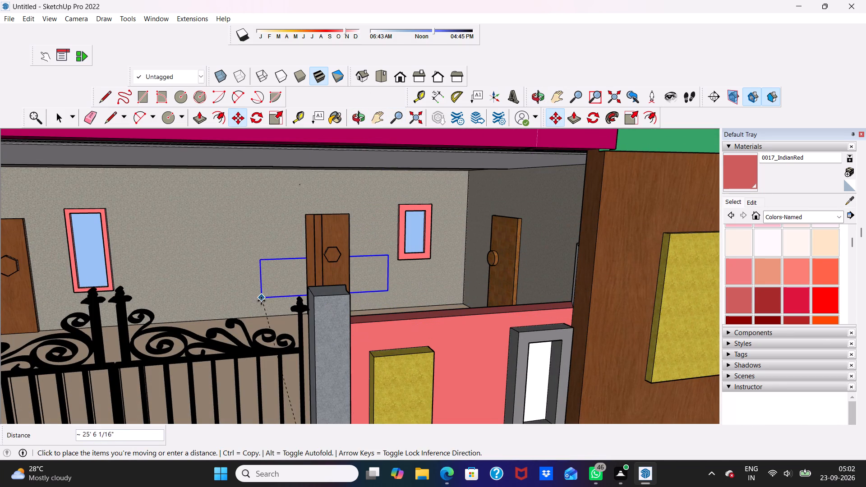
scroll(290, 279, "down", 2)
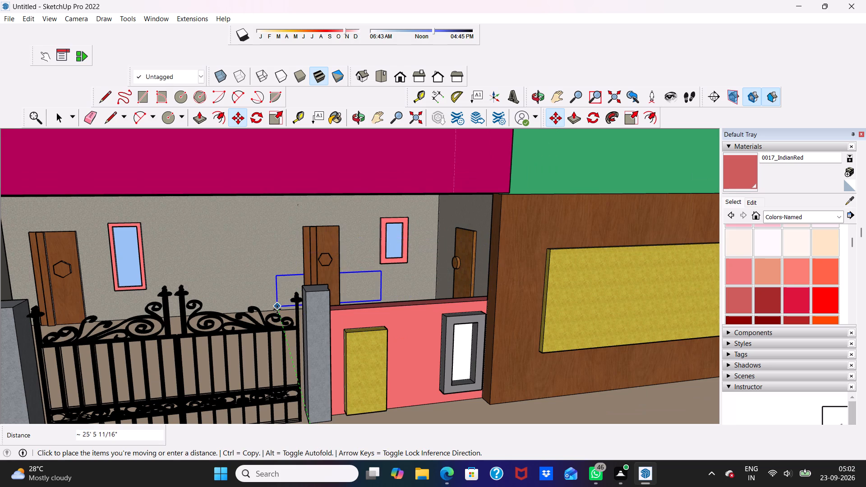
left_click(327, 292)
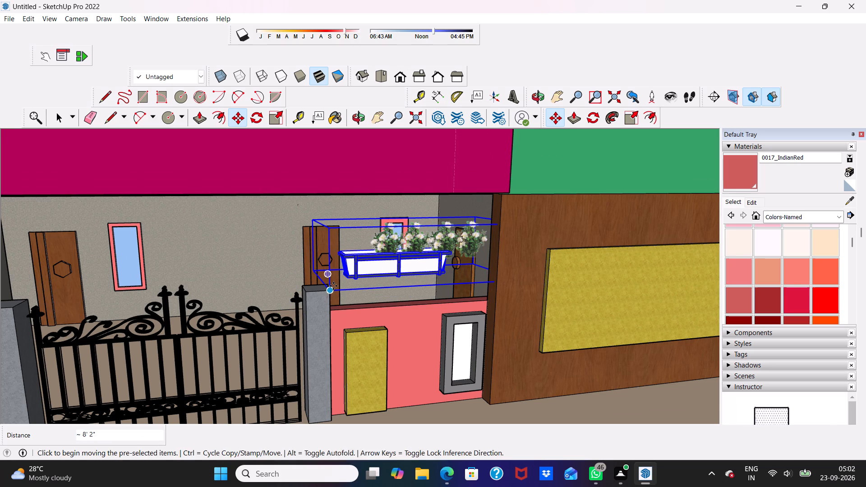
scroll(336, 284, "up", 2)
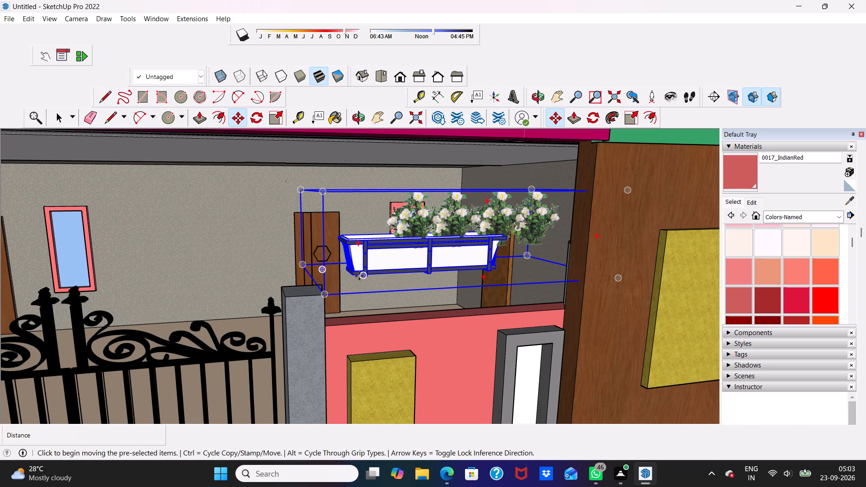
Lower the white-flower planter onto the top of the pink wall beside the gate pillar, finishing with a 9 1/4" move, and deselect it.
left_click_drag(359, 276, 352, 281)
left_click_drag(350, 275, 346, 326)
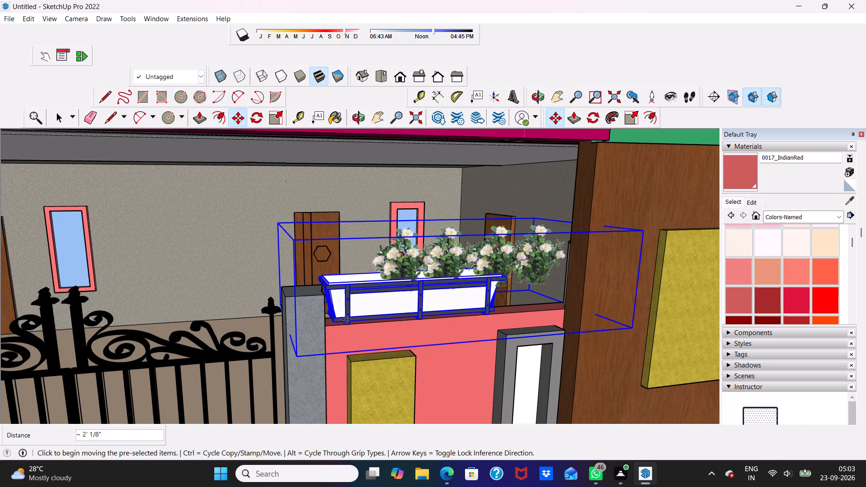
left_click(345, 318)
scroll(410, 327, "down", 3)
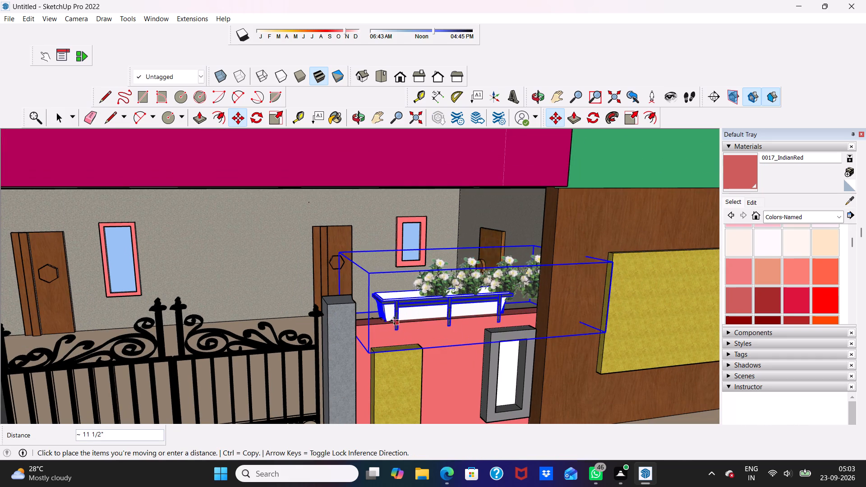
left_click(392, 320)
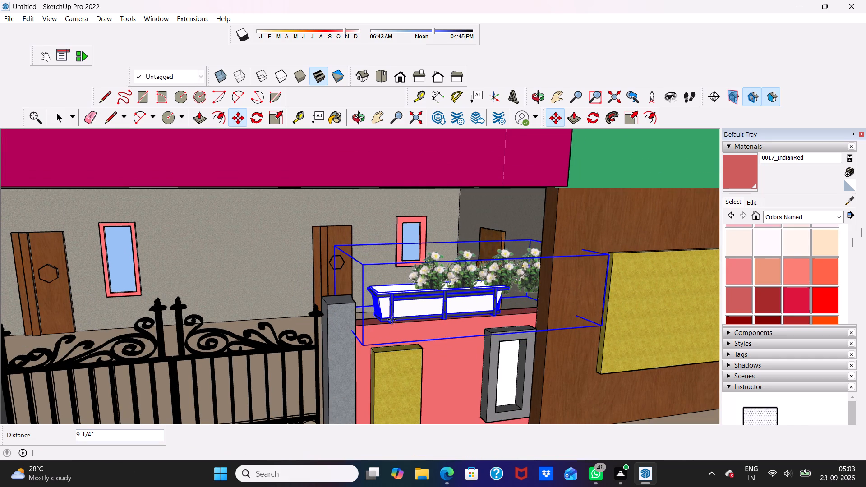
key("space")
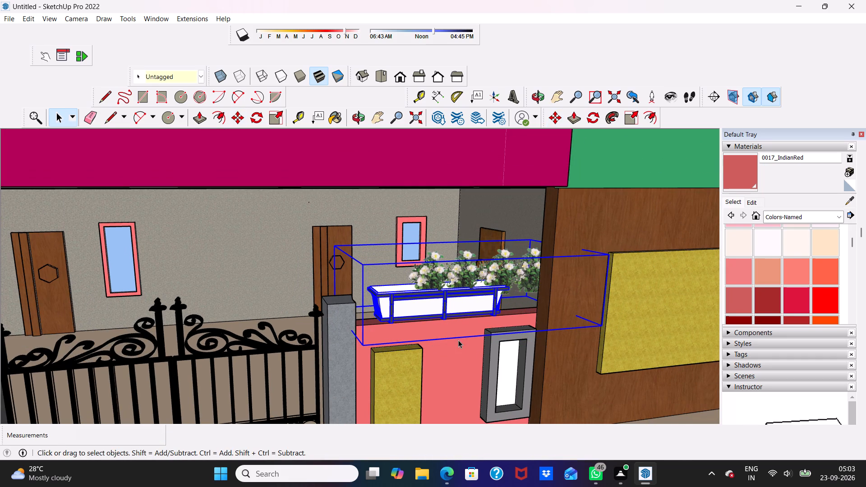
scroll(425, 357, "down", 9)
left_click(681, 287)
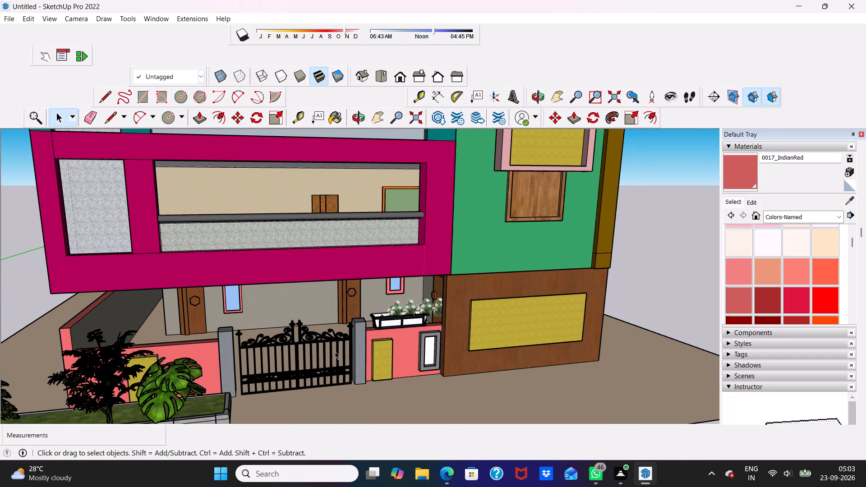
Examine the planter's placement on the pink wall from several angles and distances, ending with a view of the house front and planted bed.
scroll(322, 355, "up", 5)
scroll(381, 317, "up", 5)
scroll(441, 312, "down", 4)
middle_click_drag(441, 312, 445, 290)
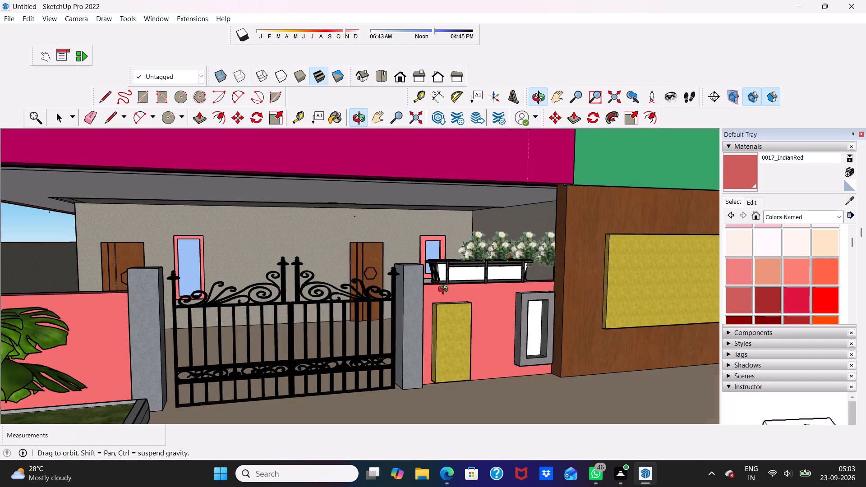
middle_click_drag(445, 290, 361, 273)
scroll(337, 234, "down", 5)
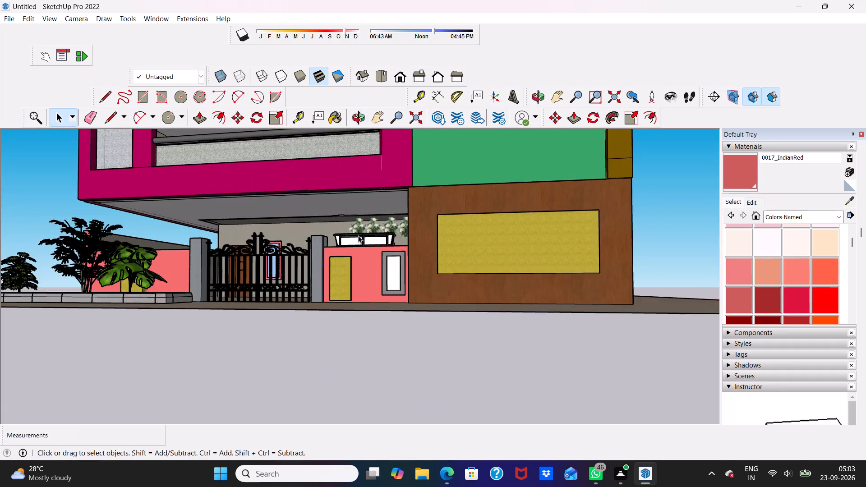
middle_click_drag(363, 239, 464, 265)
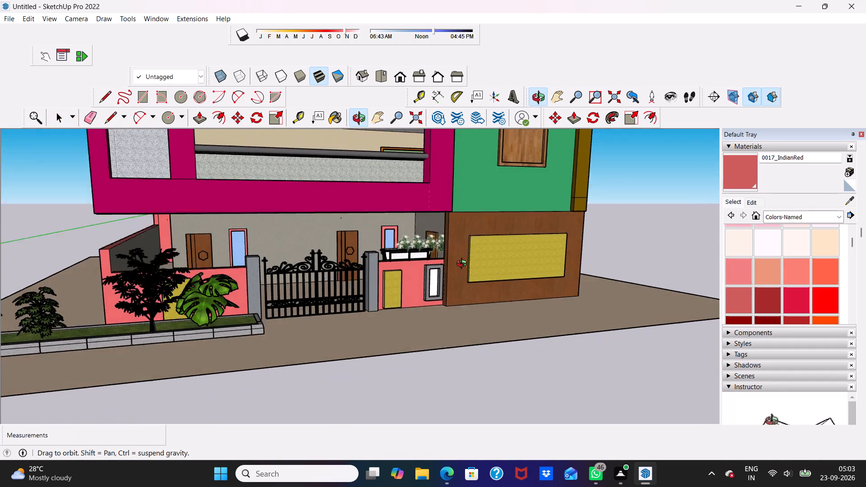
middle_click_drag(464, 265, 410, 276)
scroll(409, 301, "down", 4)
scroll(403, 303, "up", 5)
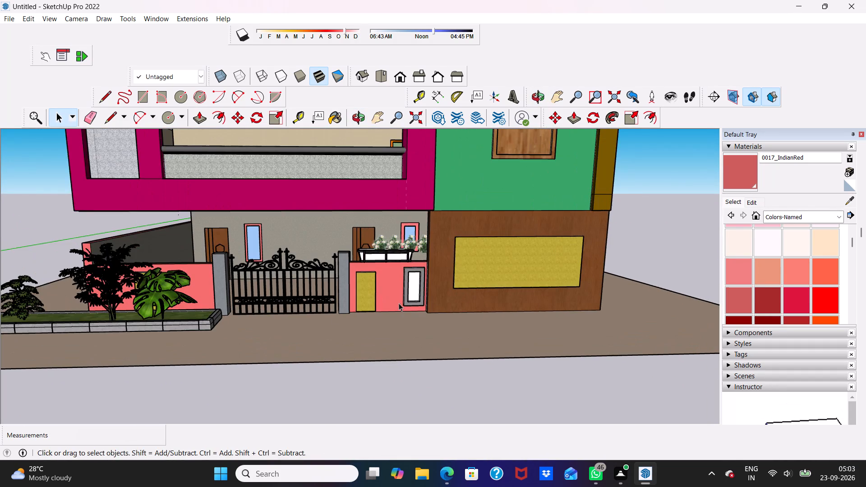
scroll(268, 313, "down", 1)
scroll(276, 308, "up", 3)
scroll(285, 308, "down", 8)
scroll(368, 352, "down", 5)
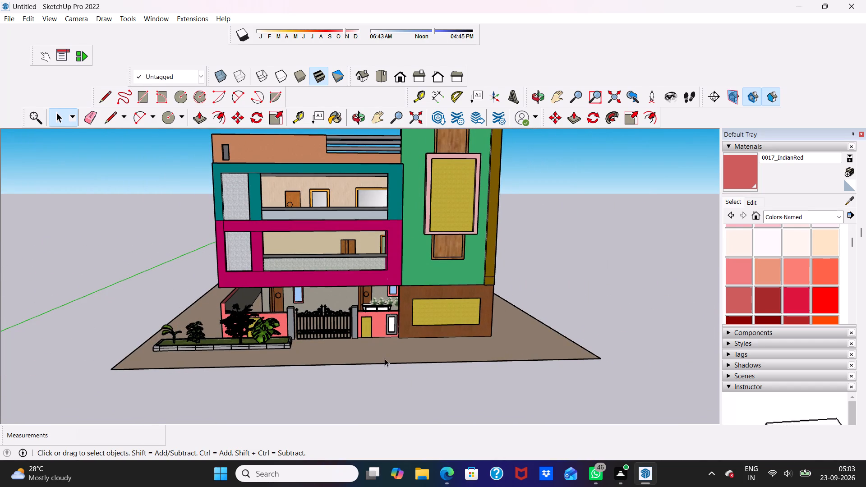
Save the model in the Documents folder as a SketchUp file named "honey 0415".
key("s")
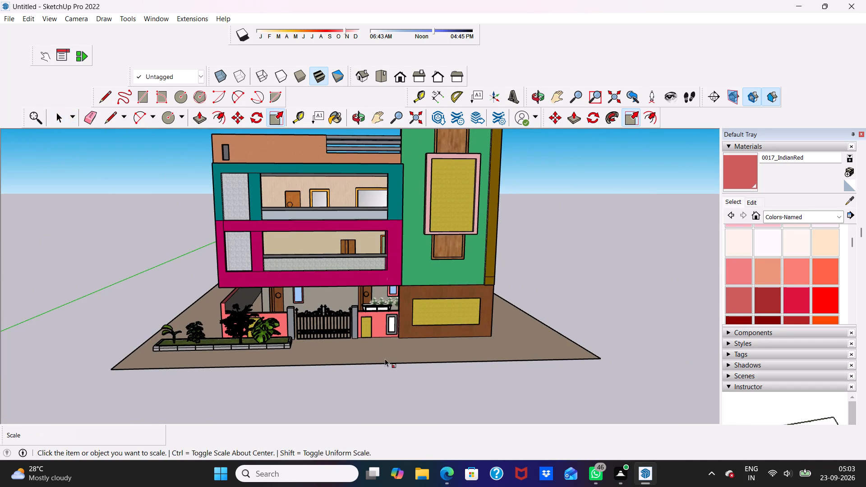
key("ctrl+s")
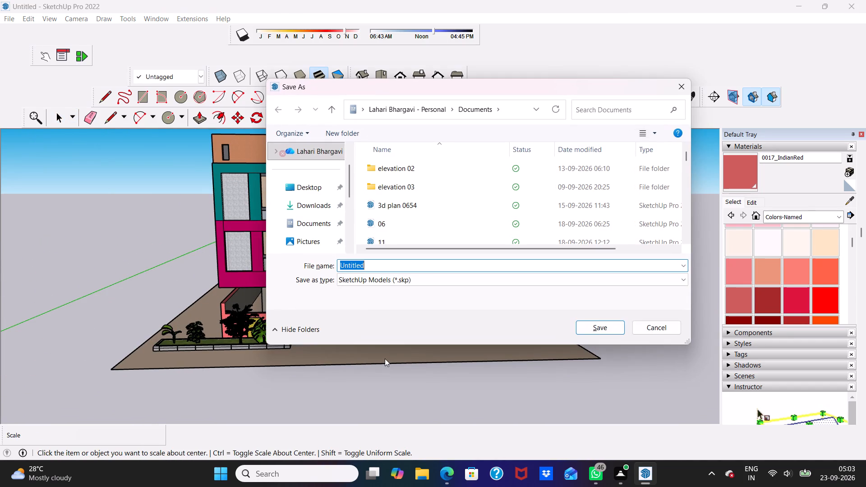
left_click(380, 264)
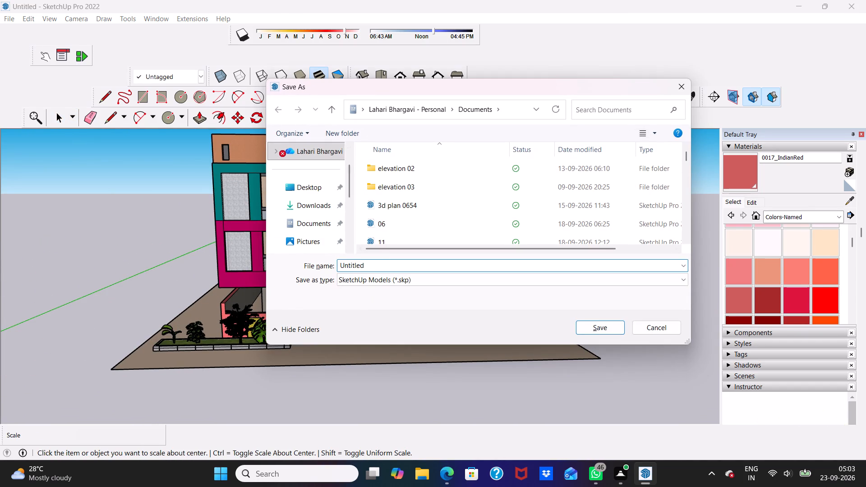
key("BackSpace")
key("BackSpace")
key("BackSpace")
key("BackSpace")
key("BackSpace")
key("BackSpace")
key("BackSpace")
key("BackSpace")
key("BackSpace")
key("BackSpace")
key("BackSpace")
key("BackSpace")
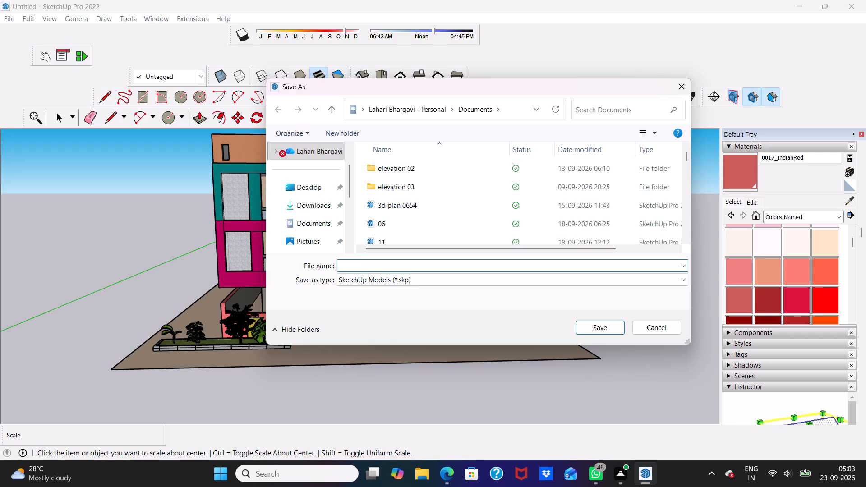
type("hon")
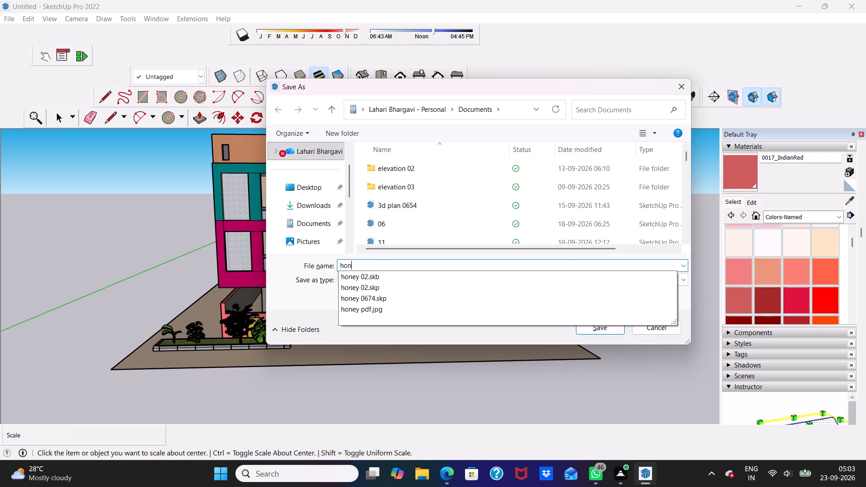
key("e")
key("y")
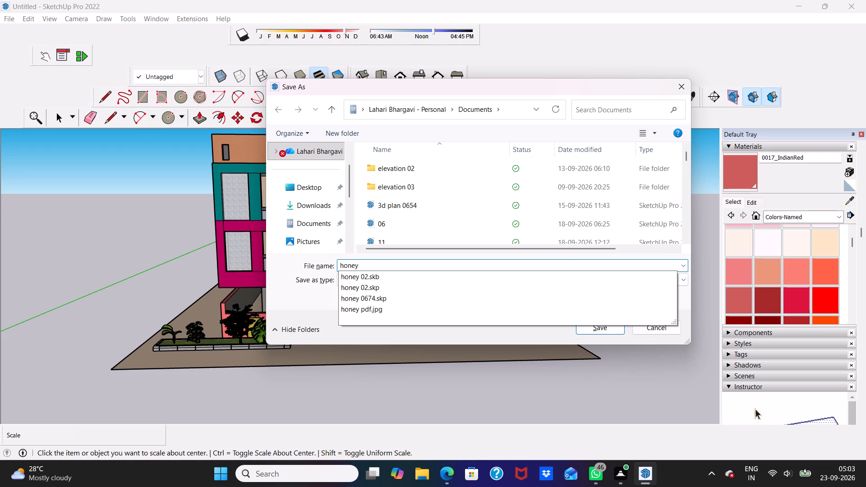
key("space")
type("0415")
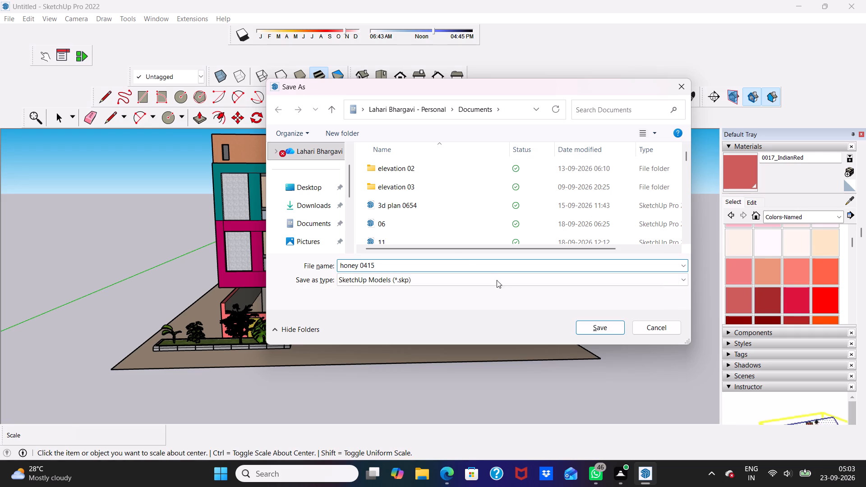
left_click(595, 332)
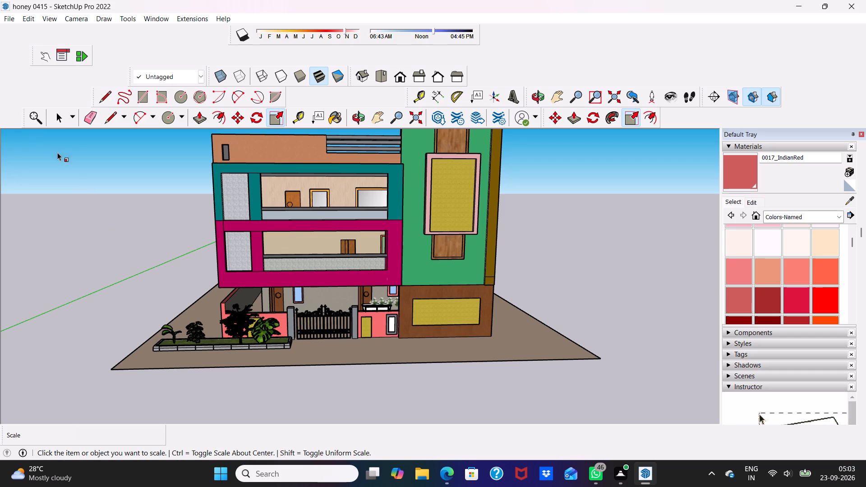
Export the current view as a 2D JPEG image named "honey 0415 pdf" in the Downloads folder.
left_click(9, 19)
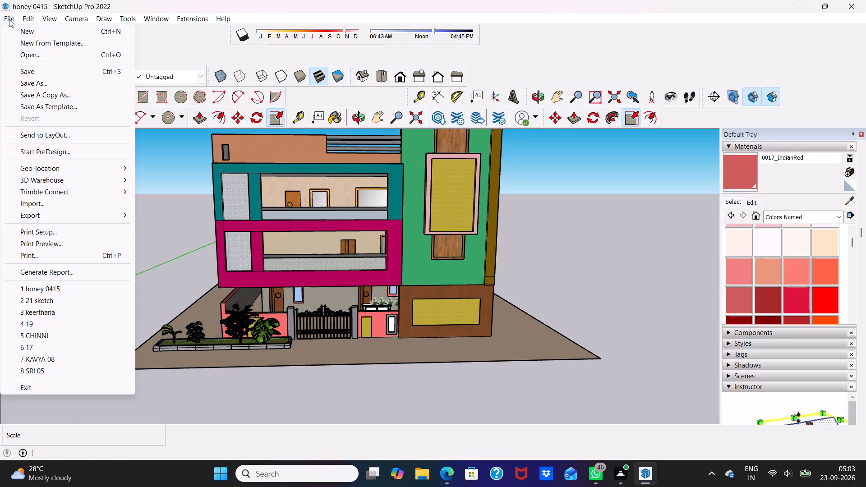
left_click(50, 211)
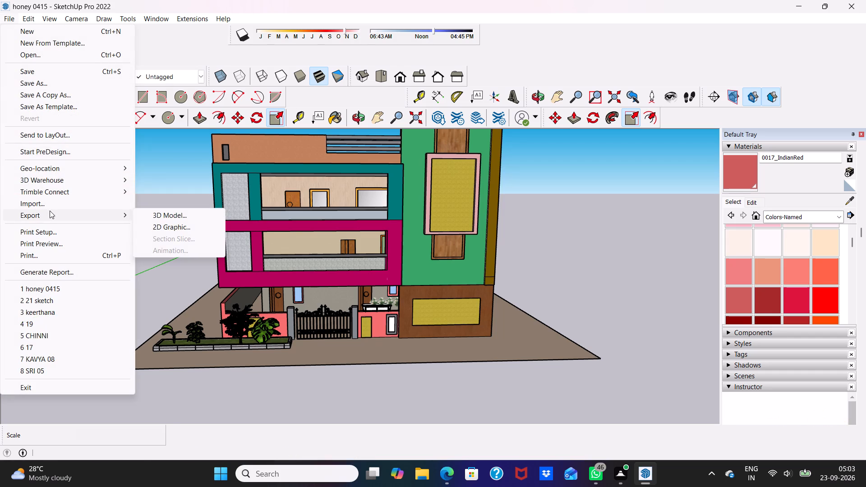
left_click(163, 224)
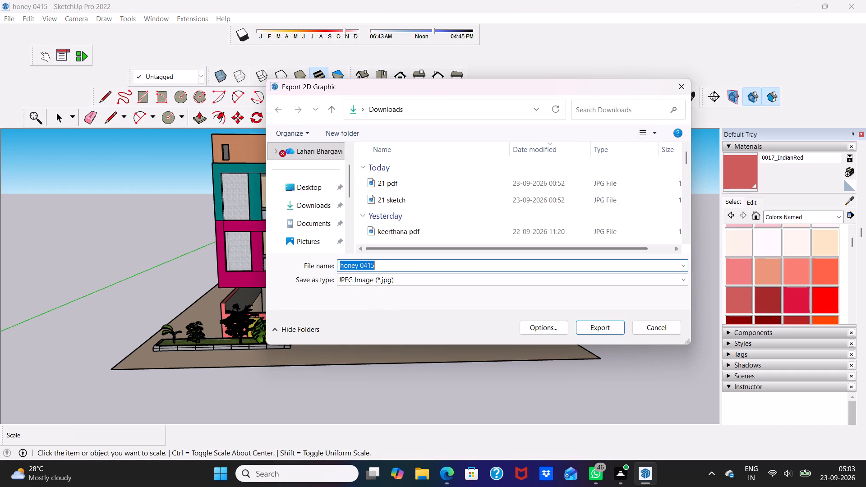
left_click(386, 267)
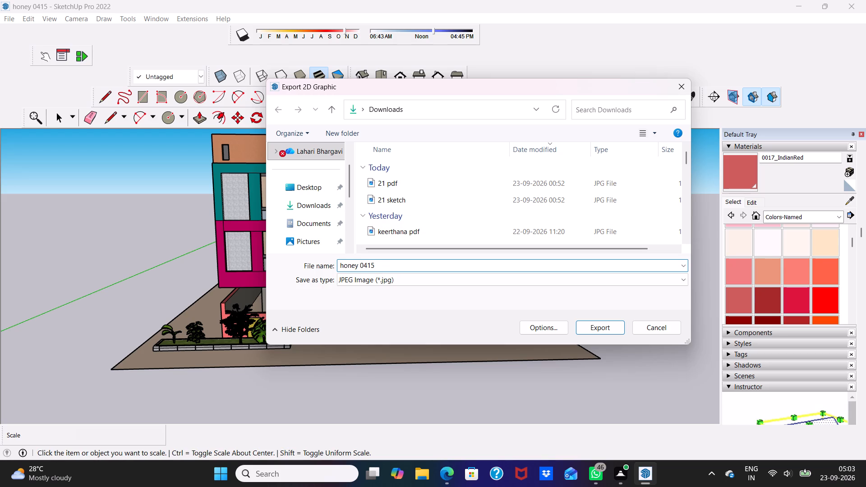
key("space")
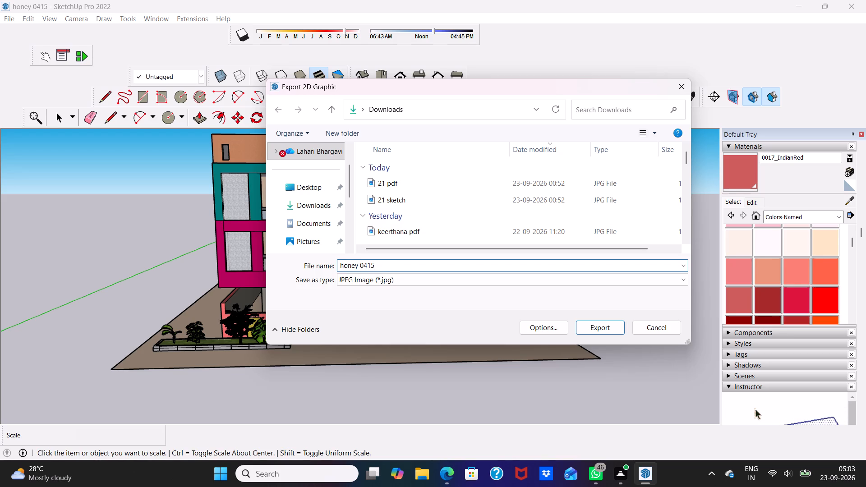
key("p")
type("df")
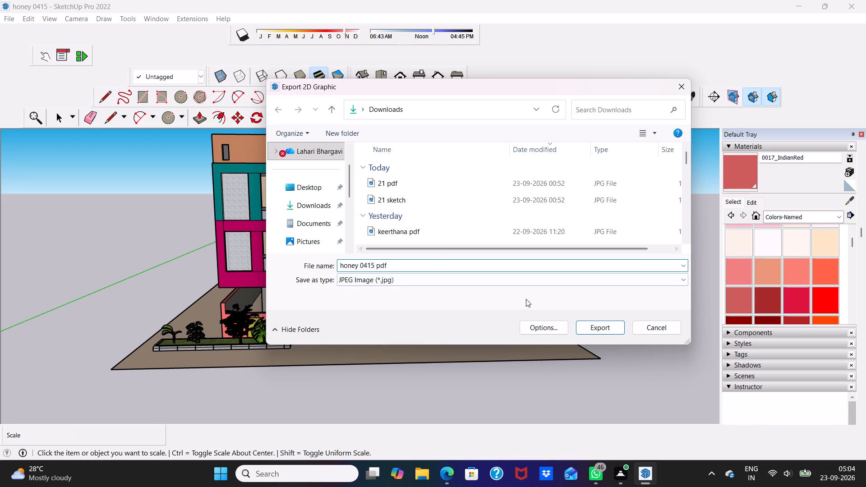
left_click(613, 326)
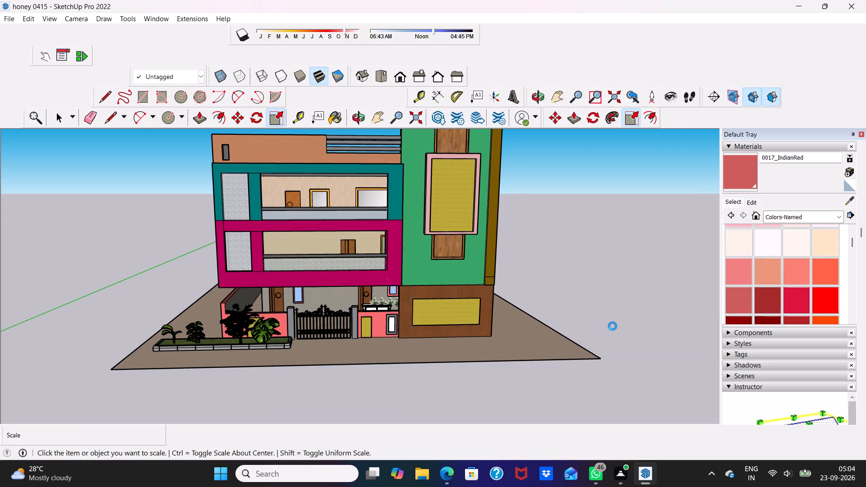